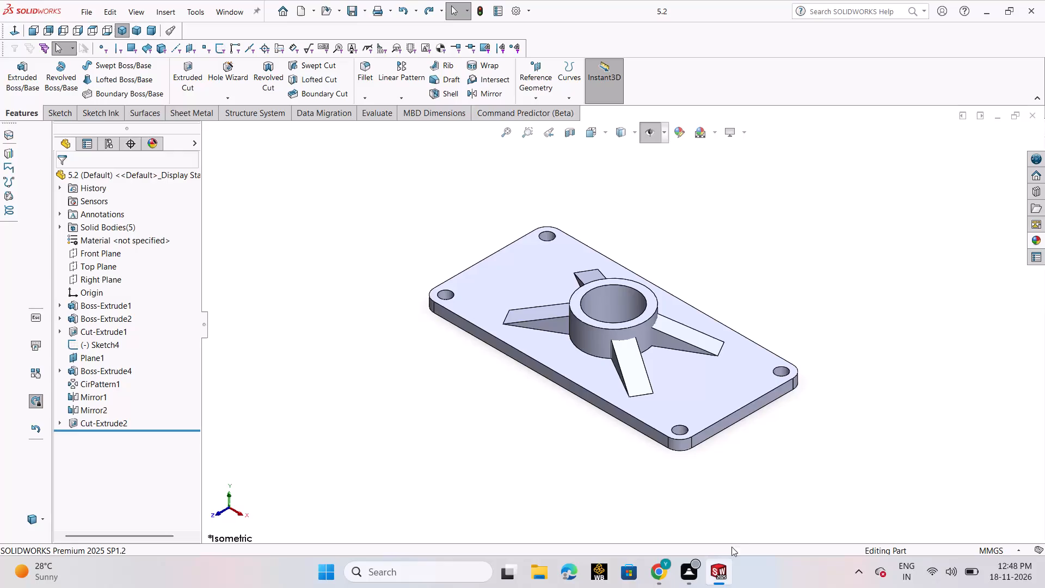
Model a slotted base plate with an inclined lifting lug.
Create a new part document.
left_click(808, 489)
scroll(754, 369, "up", 3)
scroll(696, 341, "up", 3)
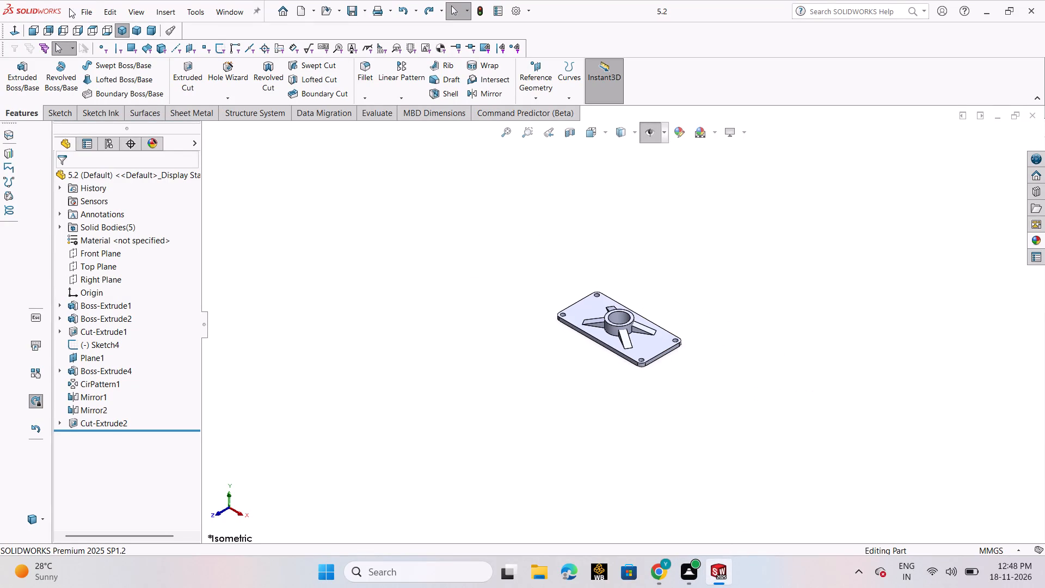
left_click(78, 9)
left_click(127, 37)
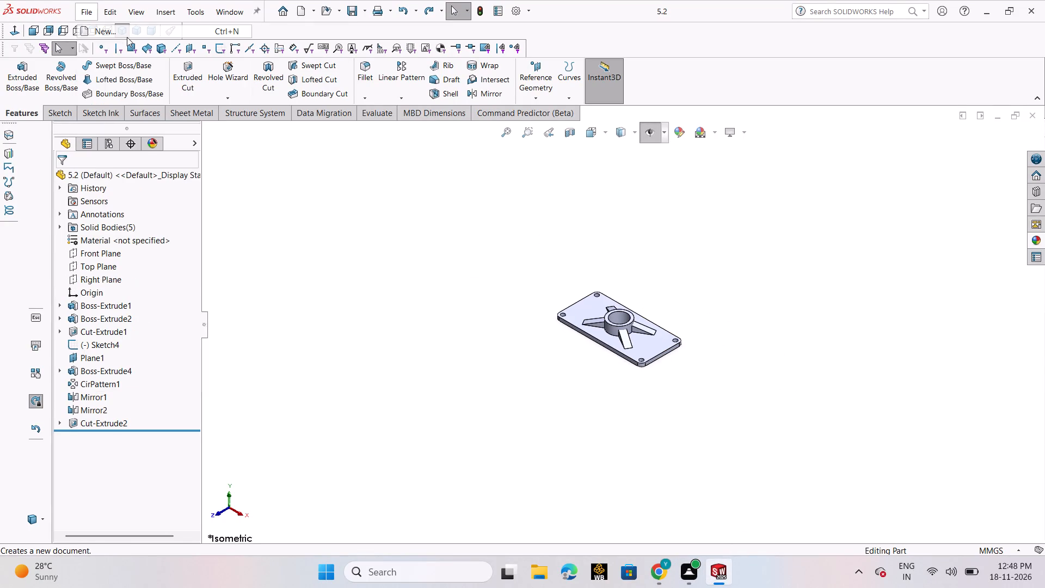
left_click(434, 421)
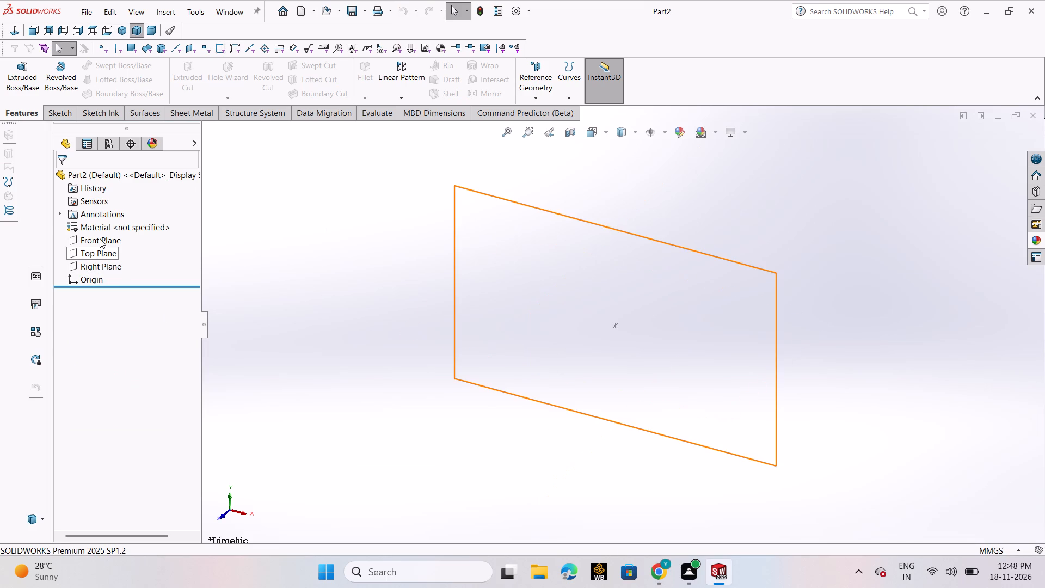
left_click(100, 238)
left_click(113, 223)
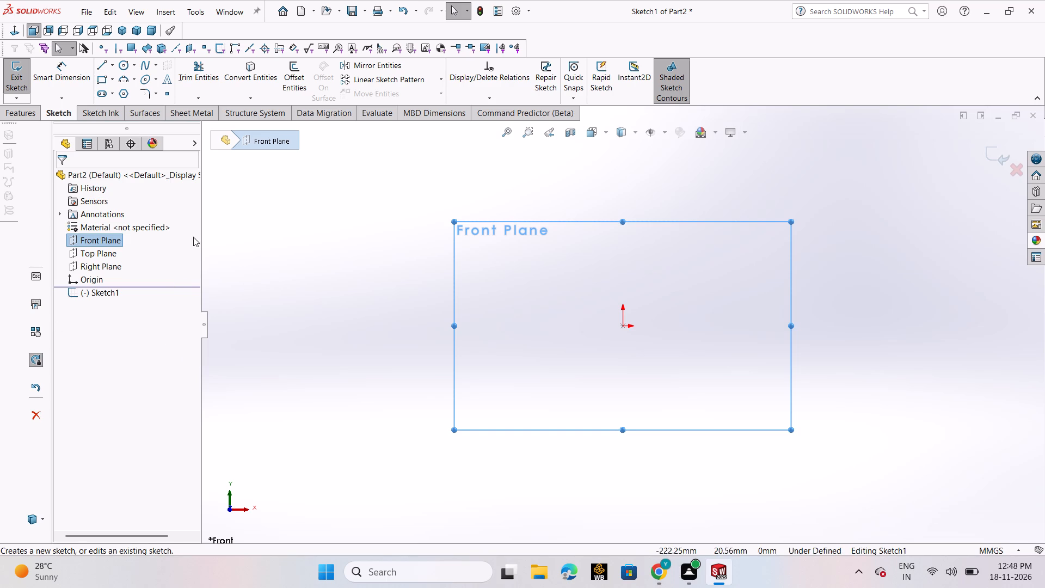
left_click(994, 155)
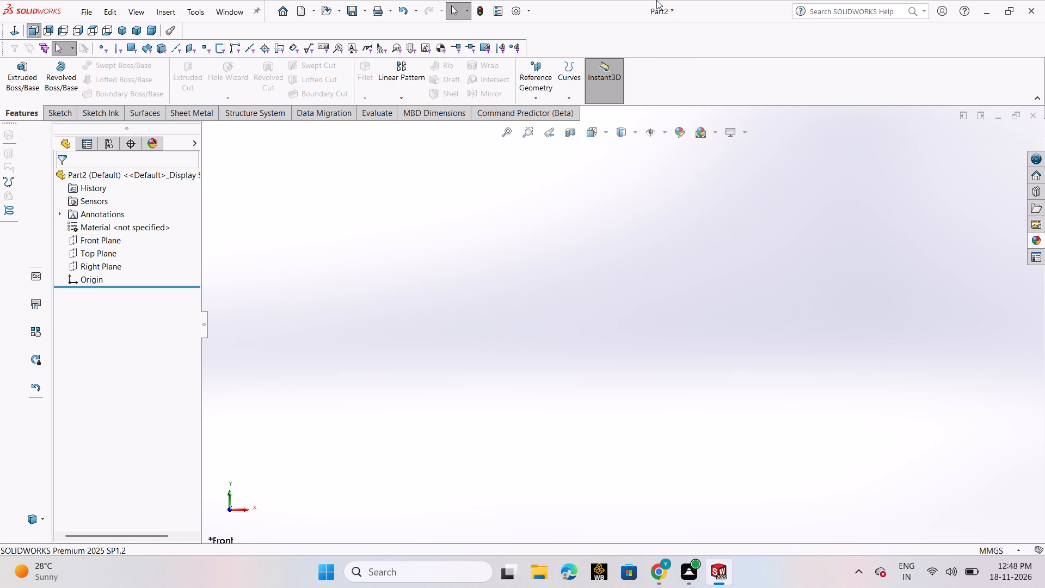
Start a sketch on the Top Plane and draw a center rectangle centred on the origin.
left_click(98, 254)
left_click(107, 239)
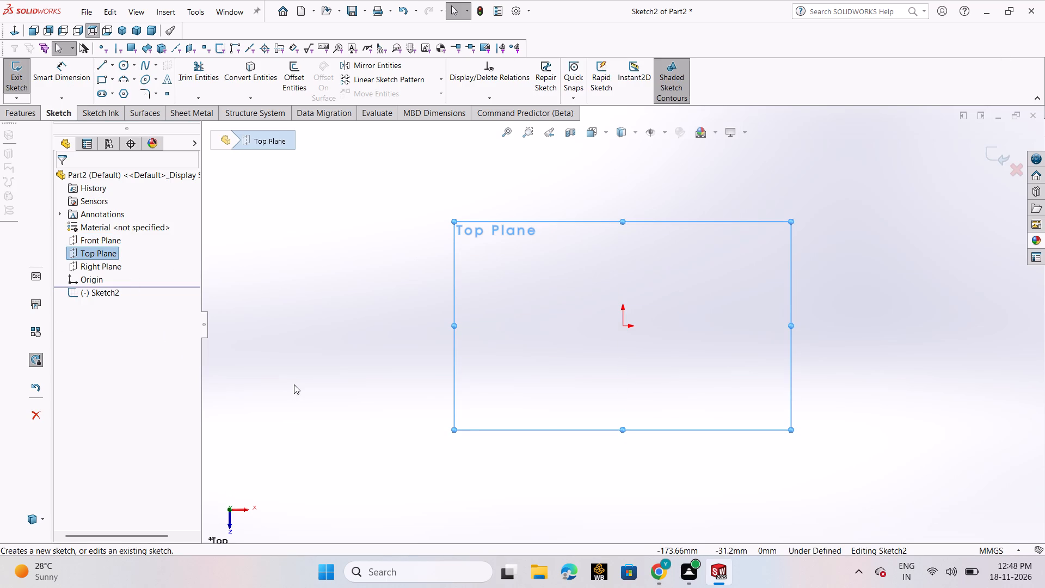
left_click(112, 80)
left_click(121, 106)
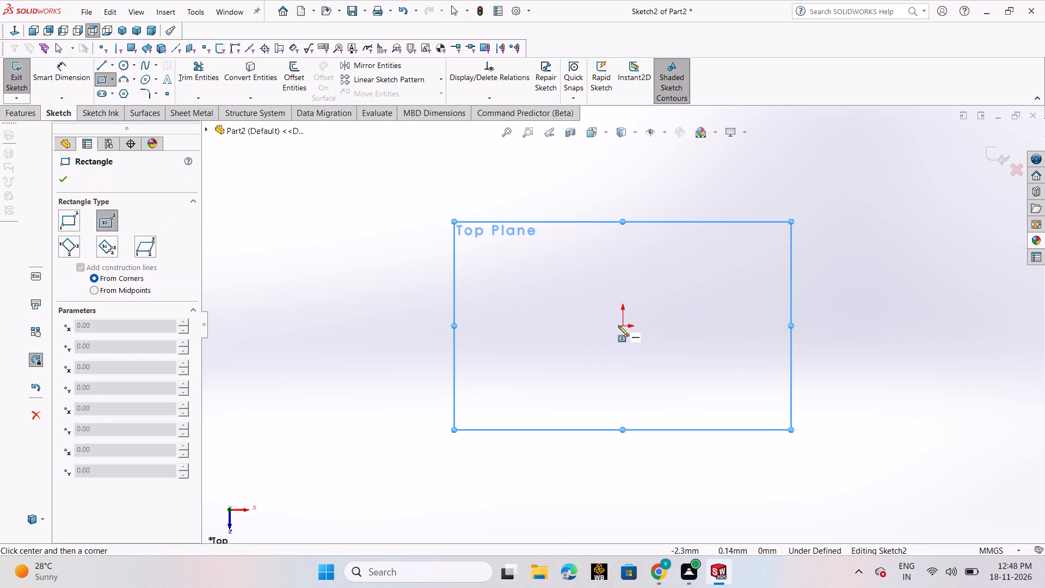
left_click(622, 326)
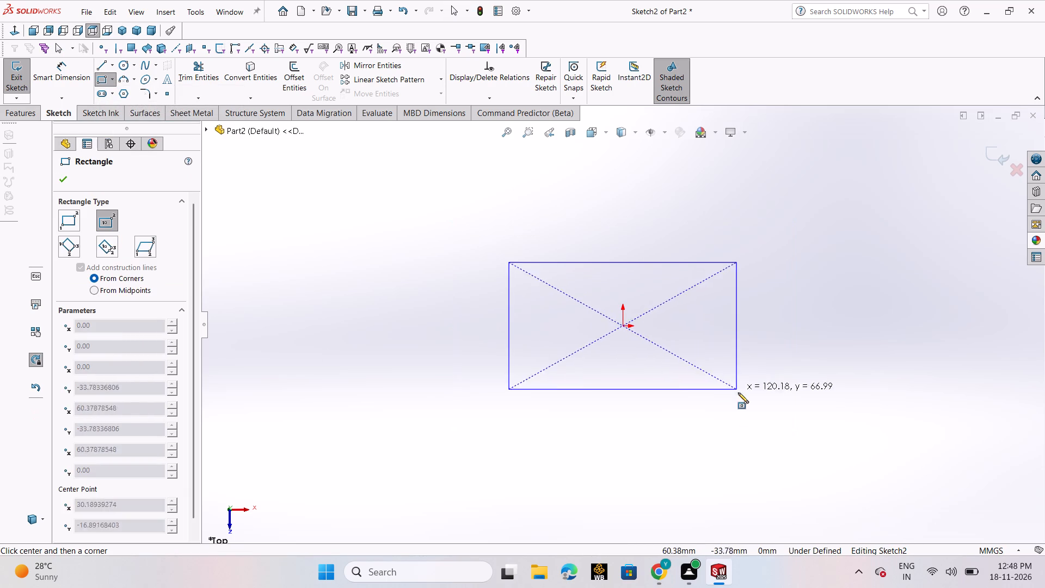
left_click(746, 424)
right_click(746, 424)
left_click(774, 436)
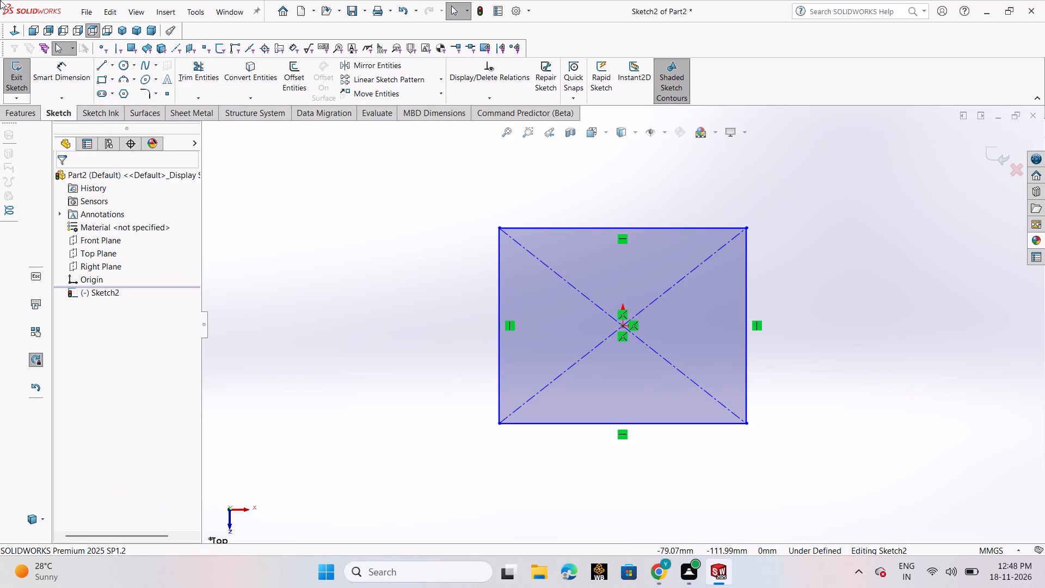
Dimension the rectangle to 88 mm wide and 41 mm high.
left_click(75, 85)
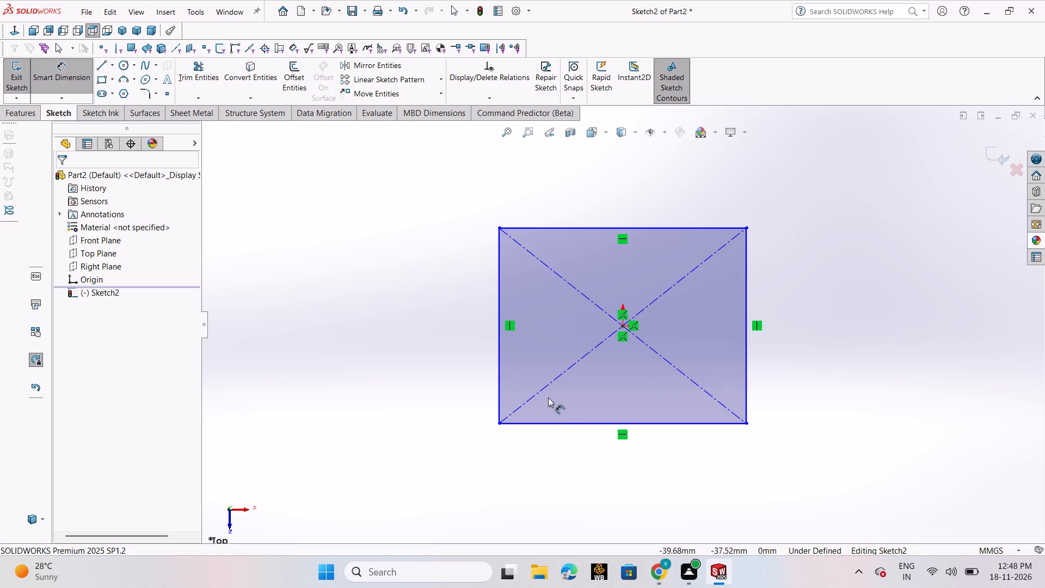
left_click(569, 424)
left_click(578, 464)
type("880")
key("Return")
double_click(578, 464)
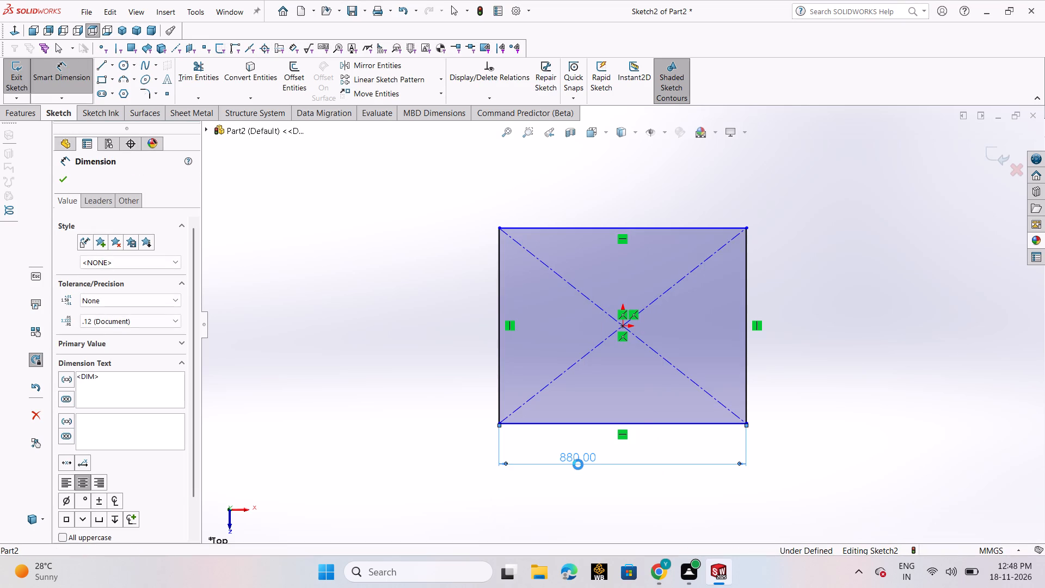
type("88")
key("Return")
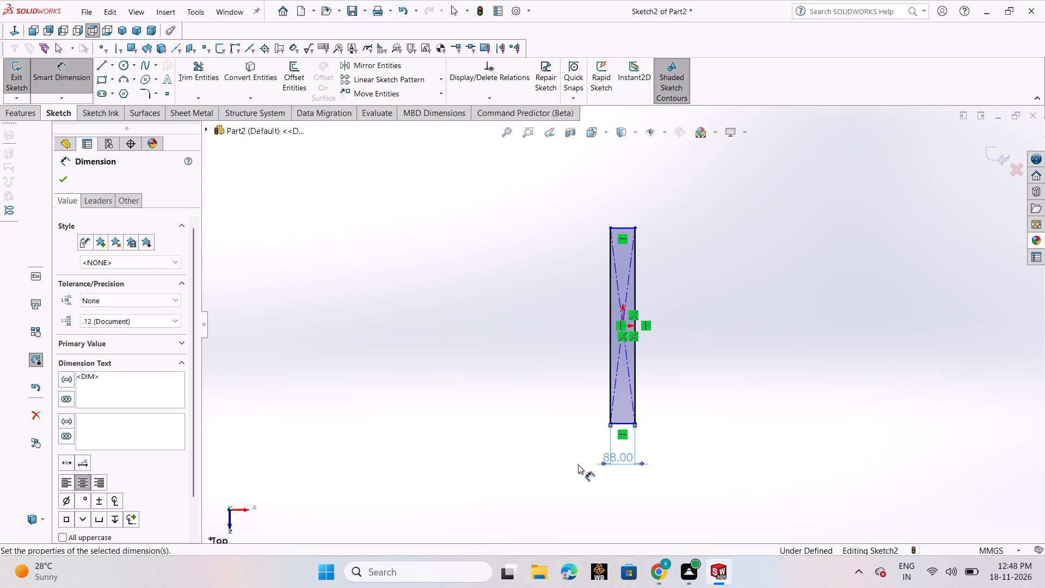
left_click(638, 375)
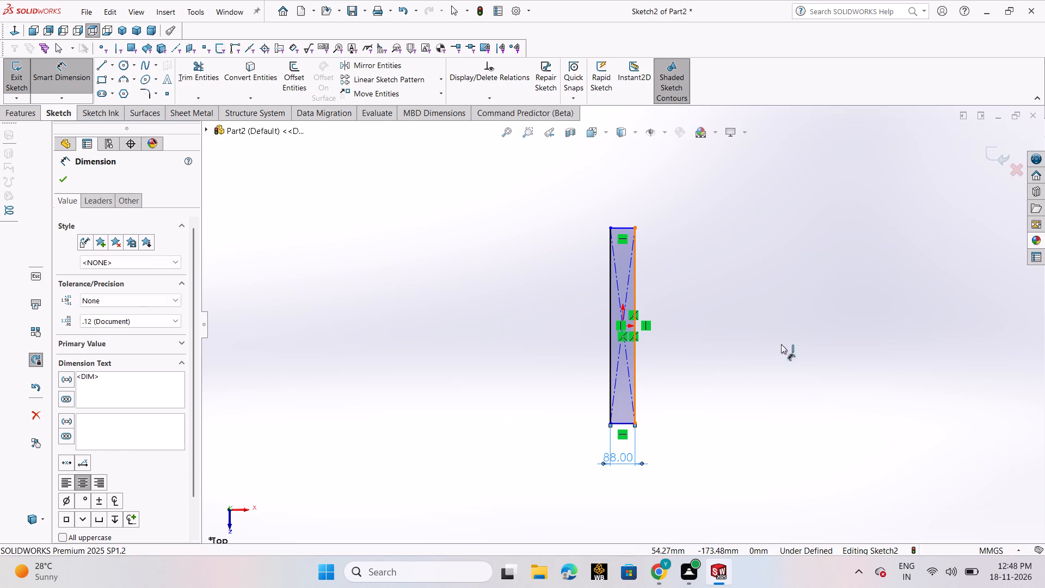
left_click(806, 340)
type("41")
key("Return")
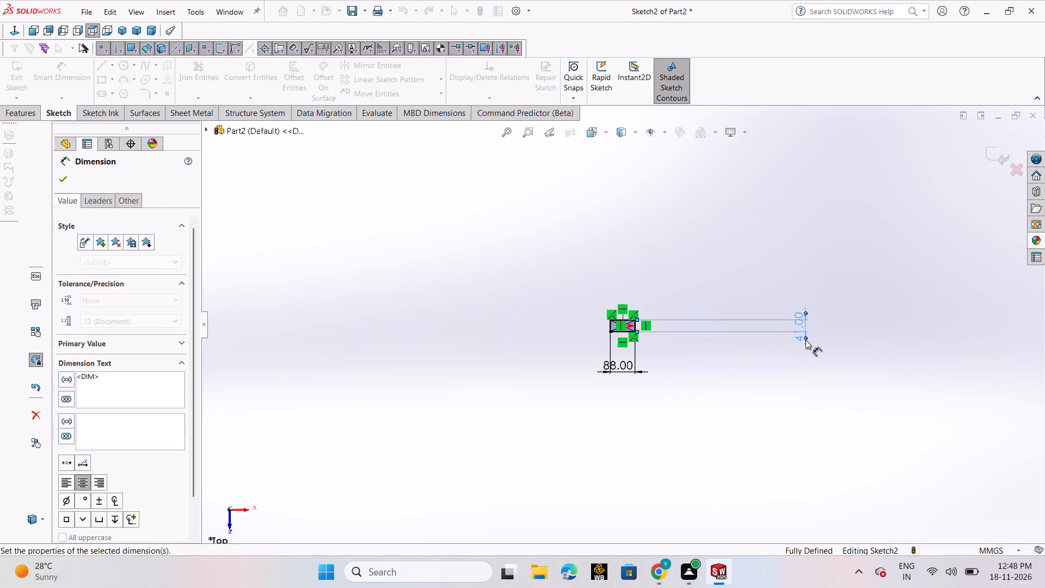
left_click(59, 170)
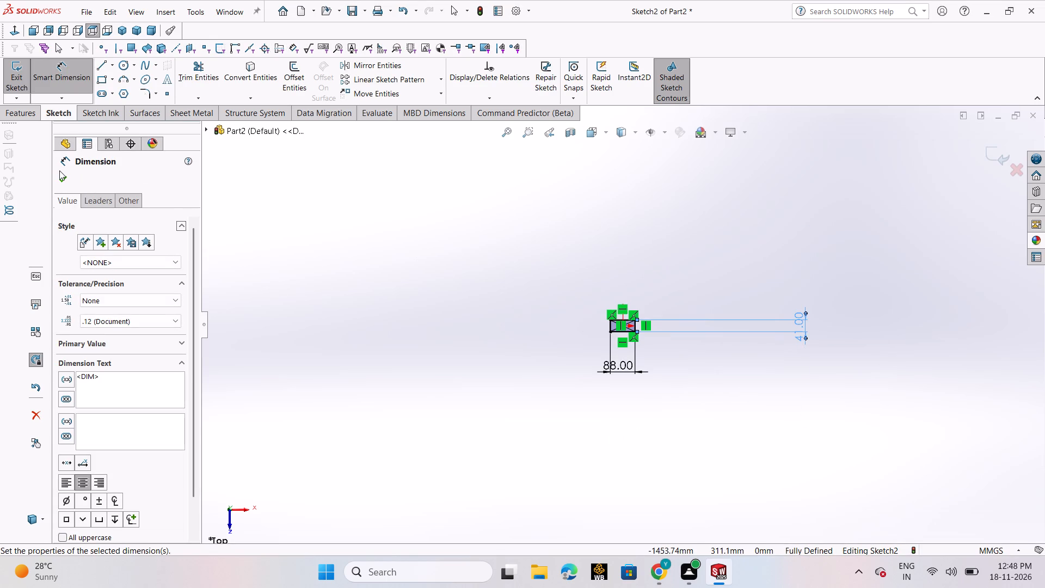
left_click(67, 179)
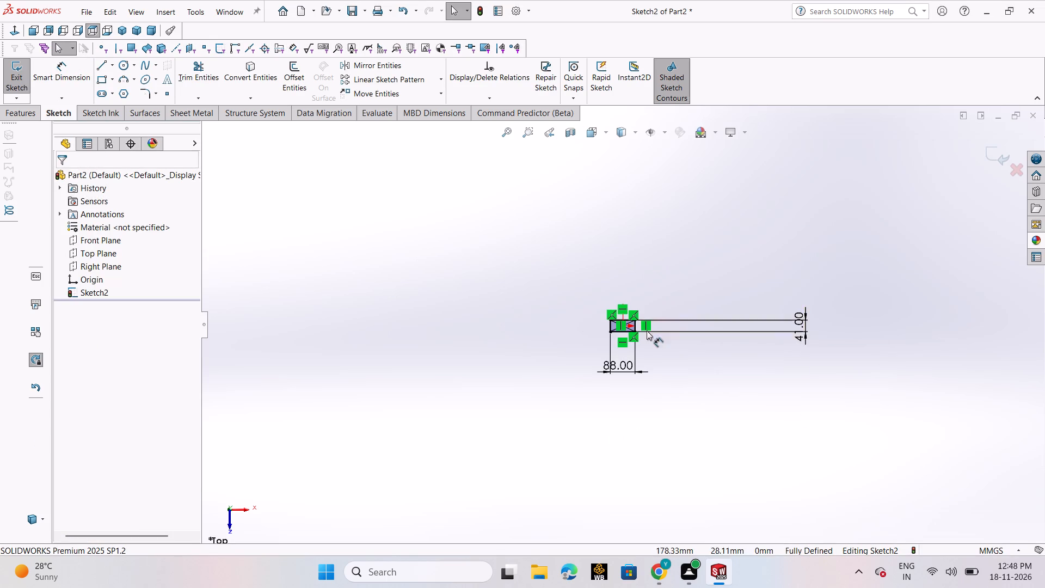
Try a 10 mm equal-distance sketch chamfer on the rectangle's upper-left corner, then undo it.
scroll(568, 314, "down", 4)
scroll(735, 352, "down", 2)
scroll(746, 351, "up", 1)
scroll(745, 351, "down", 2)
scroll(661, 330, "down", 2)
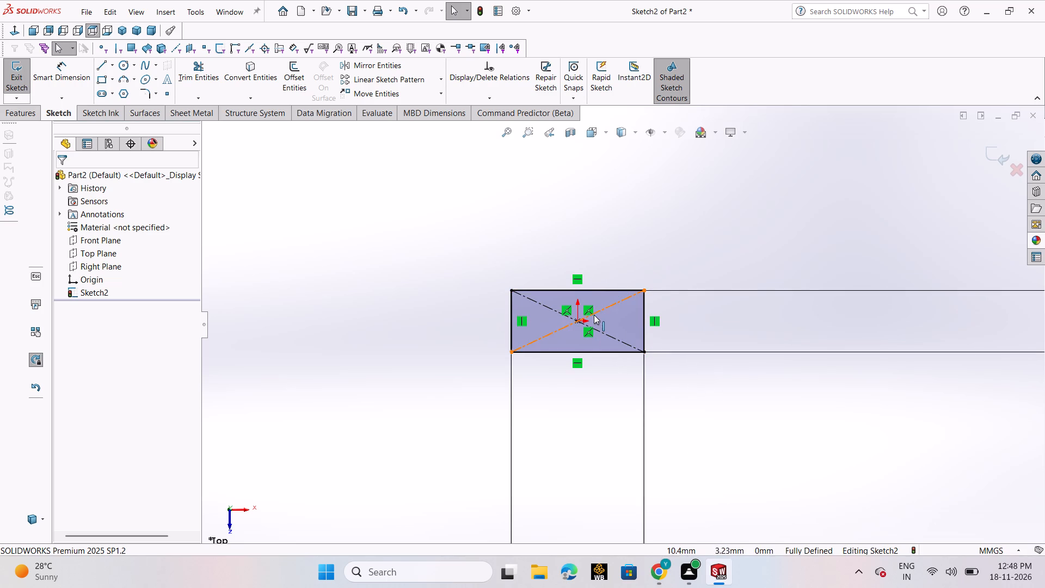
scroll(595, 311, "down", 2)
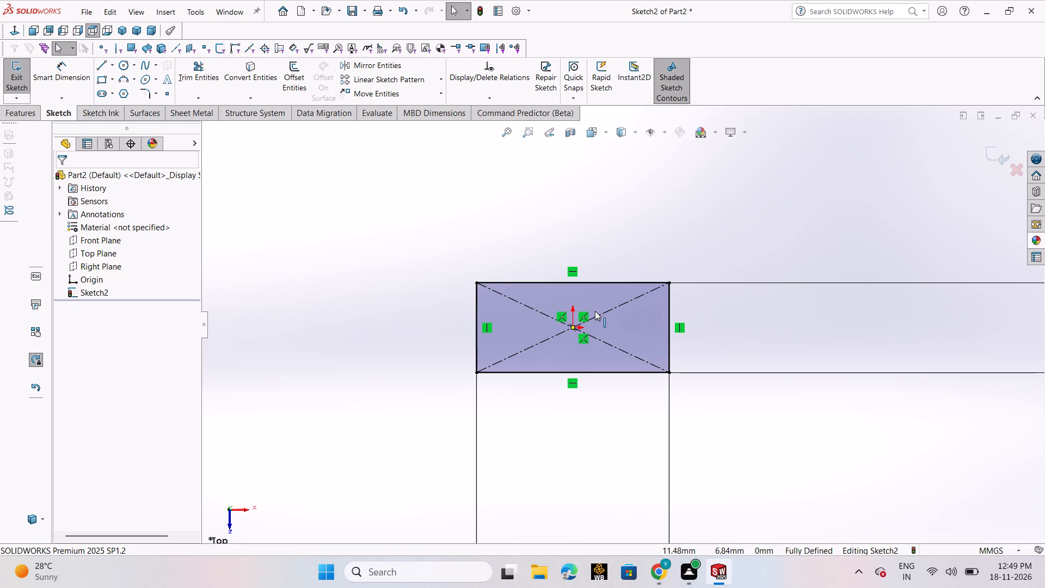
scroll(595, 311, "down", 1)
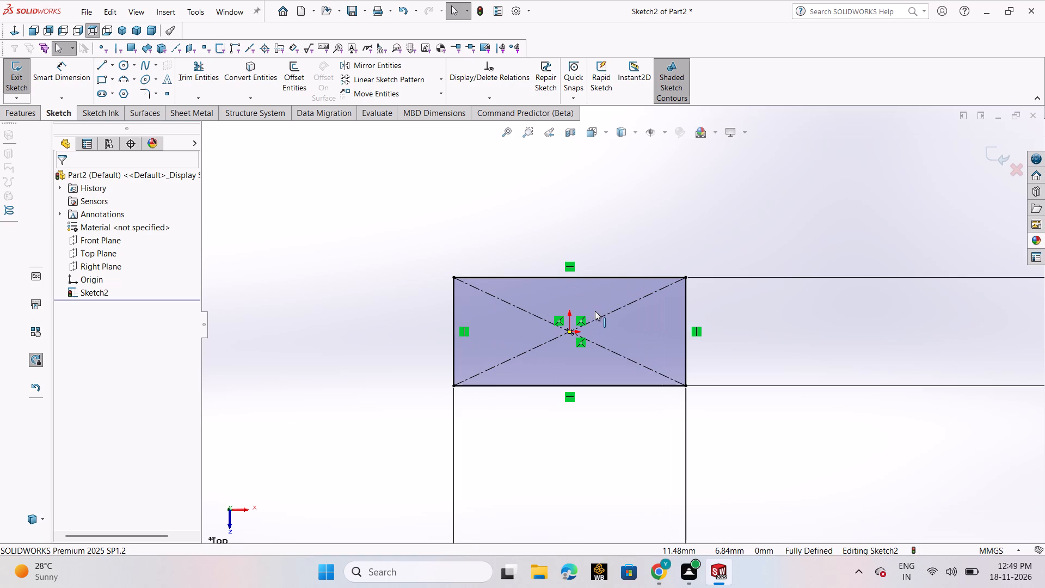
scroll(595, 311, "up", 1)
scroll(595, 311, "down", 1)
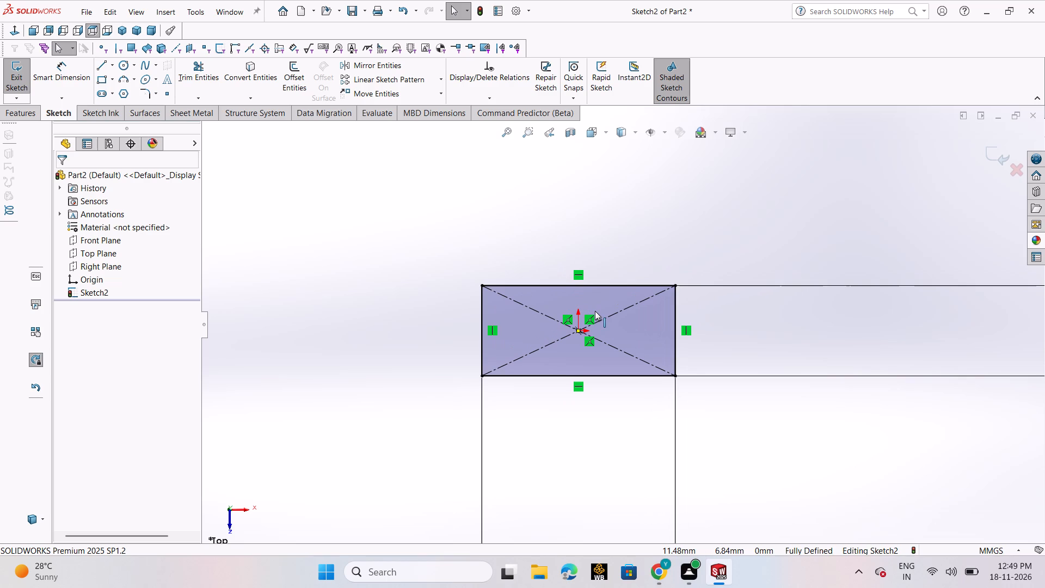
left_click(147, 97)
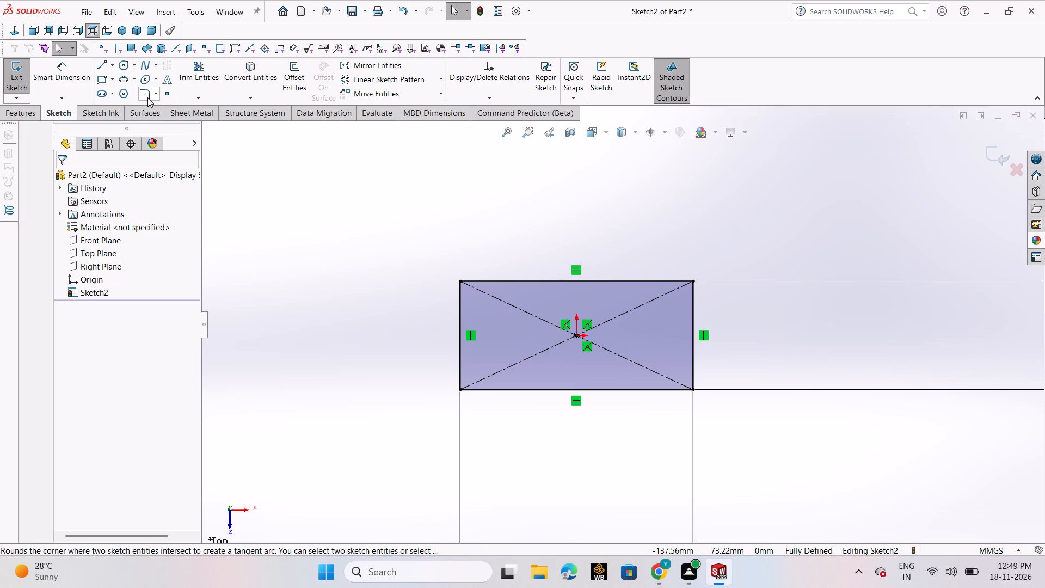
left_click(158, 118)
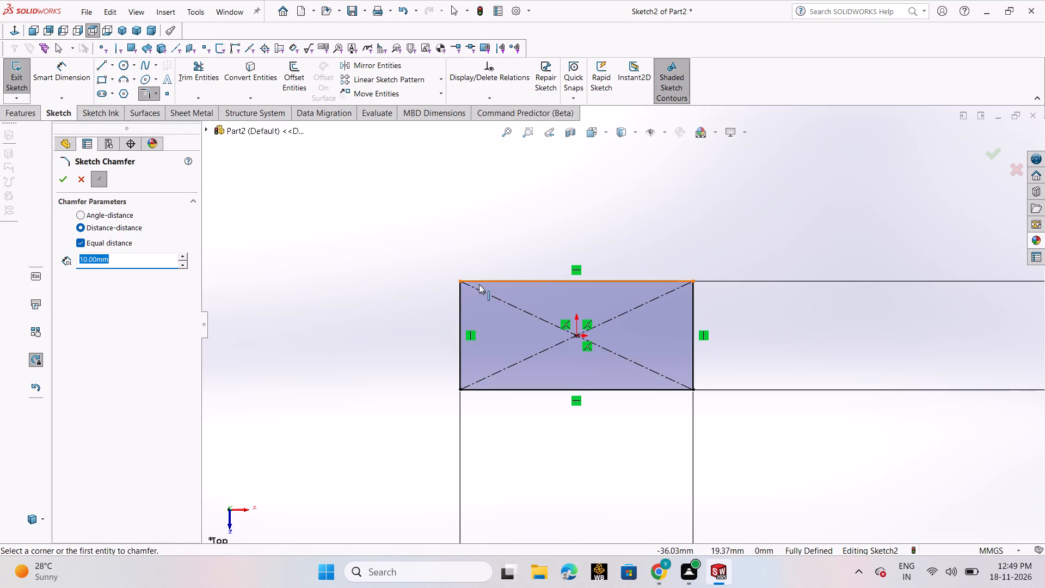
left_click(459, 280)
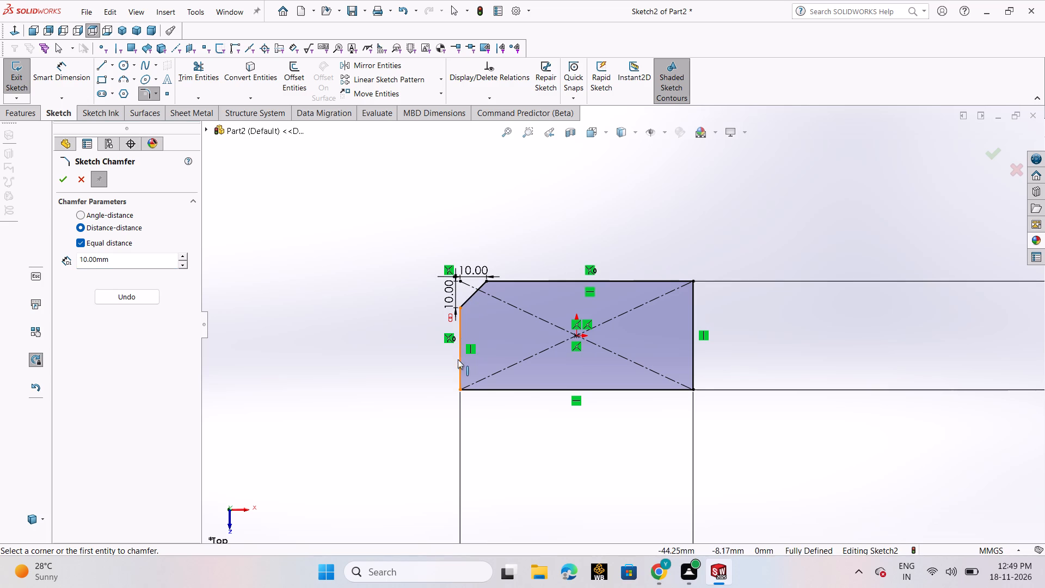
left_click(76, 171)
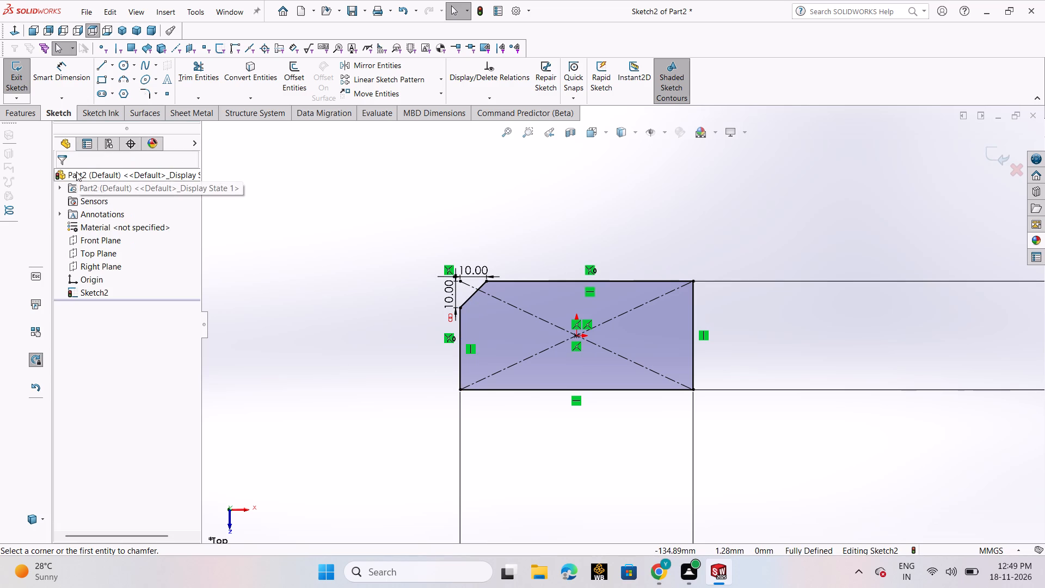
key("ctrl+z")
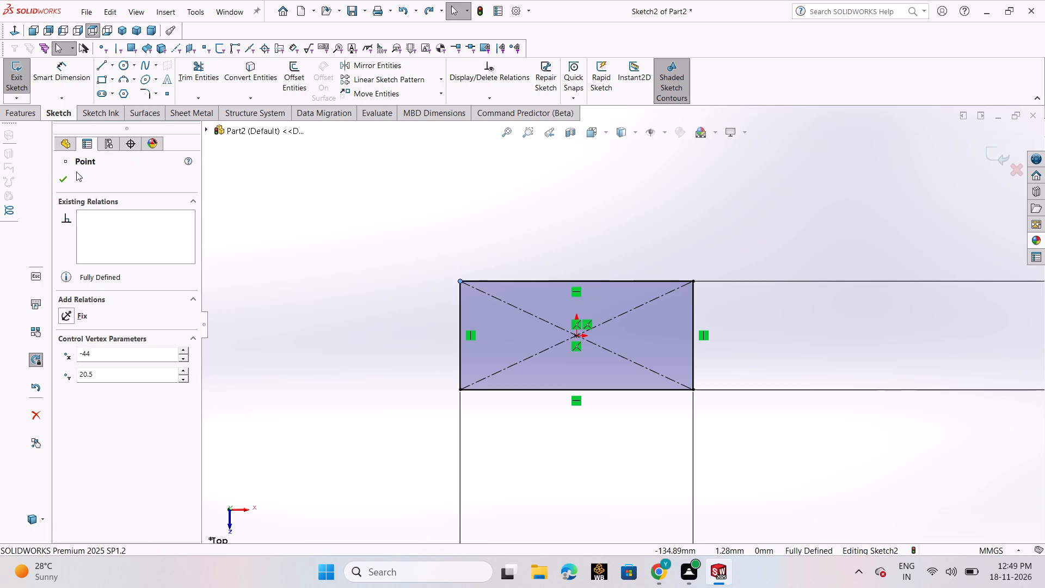
Chamfer all four rectangle corners with angle-distance sketch chamfers of 6 mm at 45°, and exit the sketch.
left_click(146, 89)
left_click(157, 119)
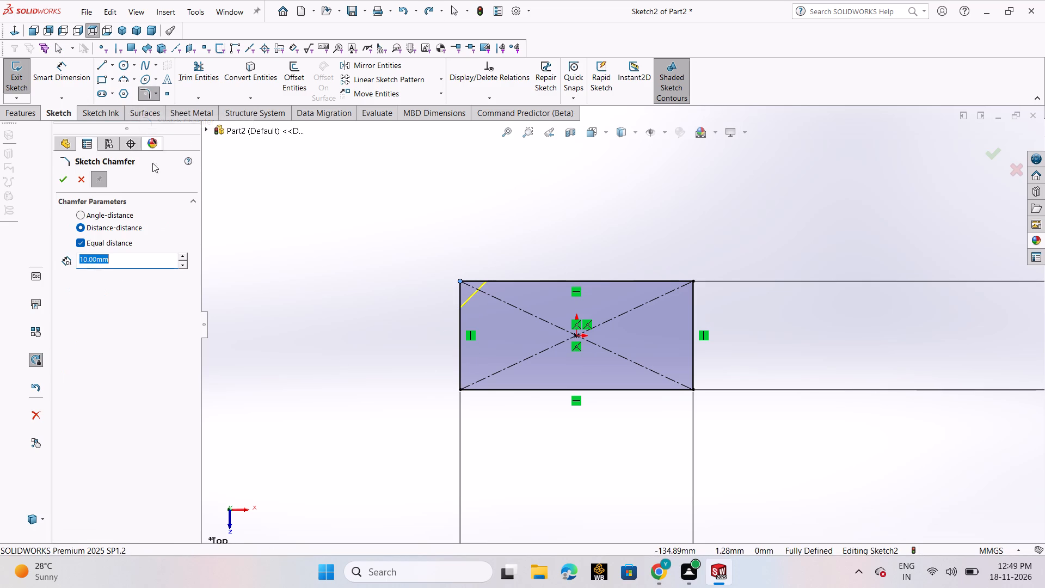
left_click(108, 211)
double_click(122, 260)
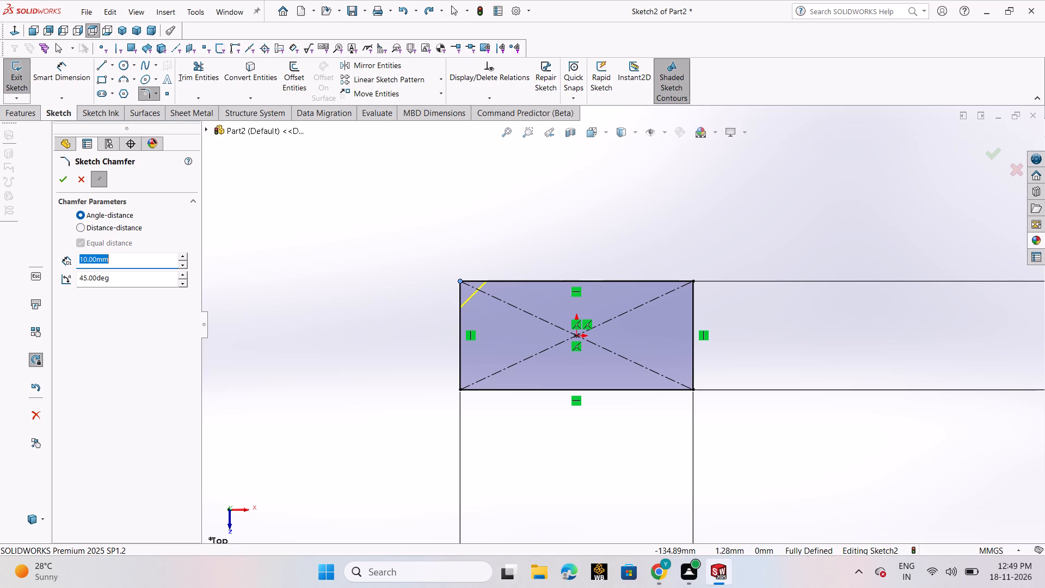
key("6")
key("Return")
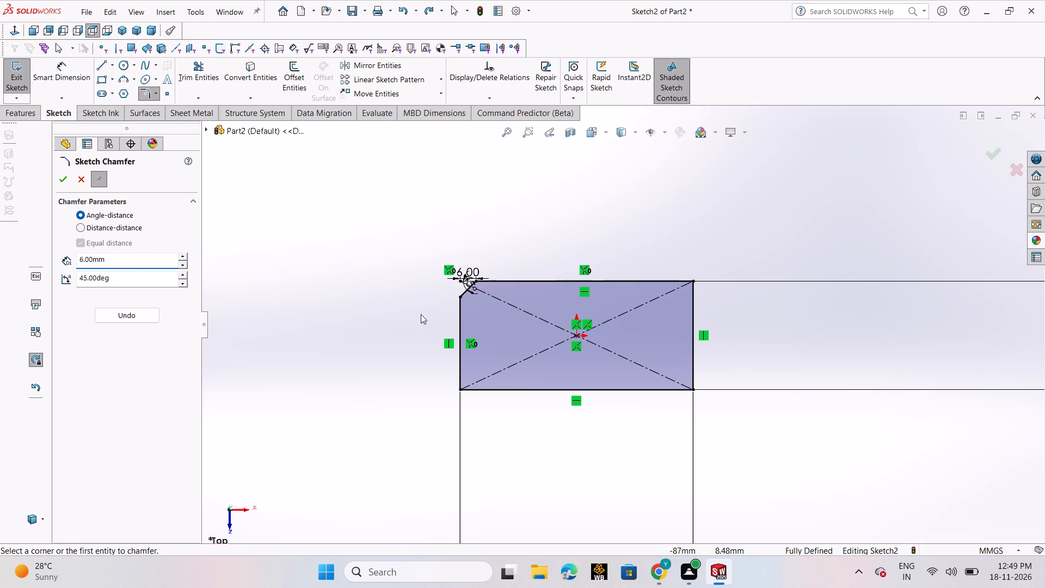
left_click(458, 391)
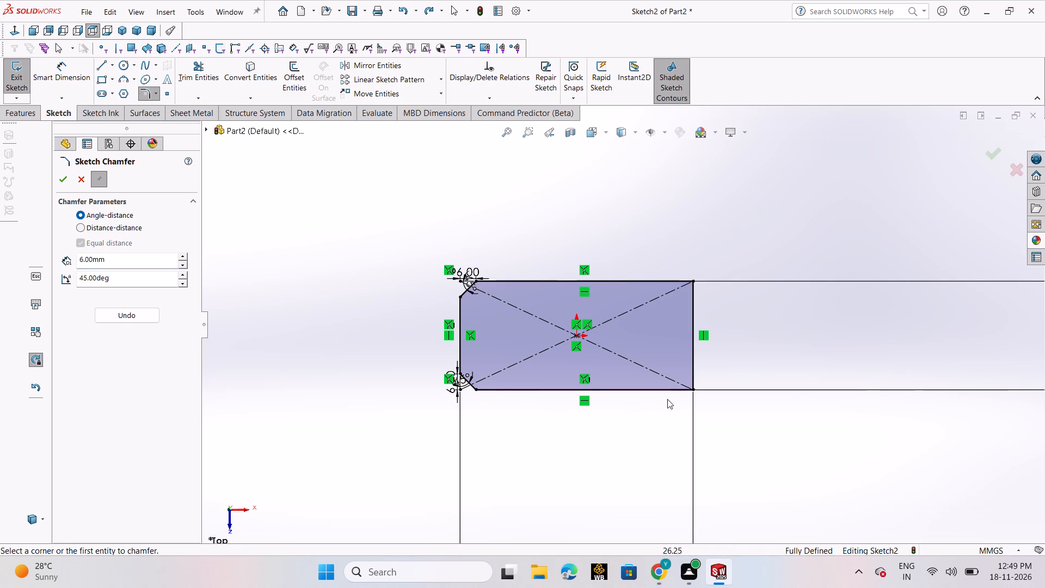
left_click(692, 390)
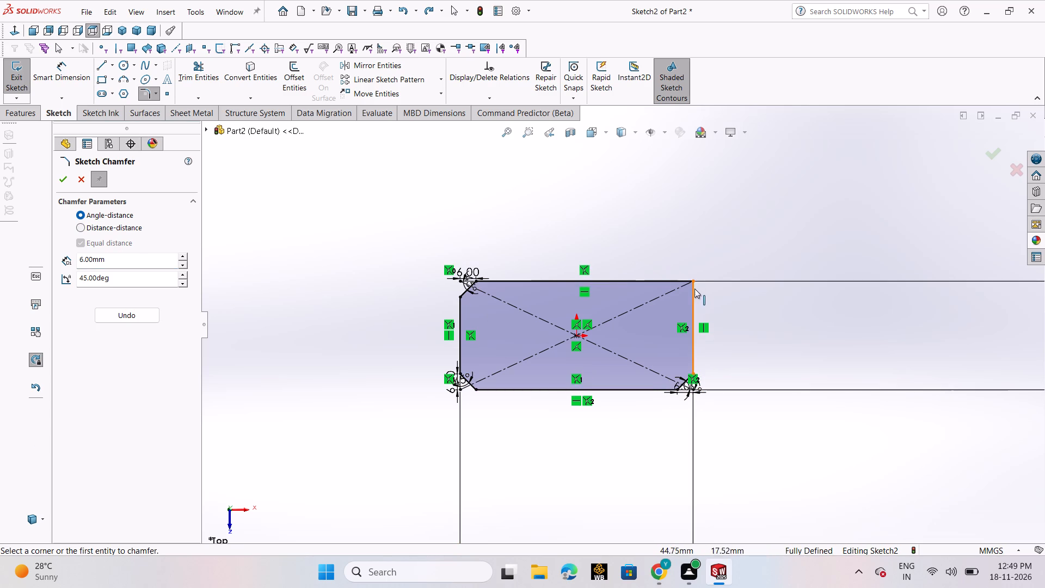
left_click(694, 283)
left_click(63, 178)
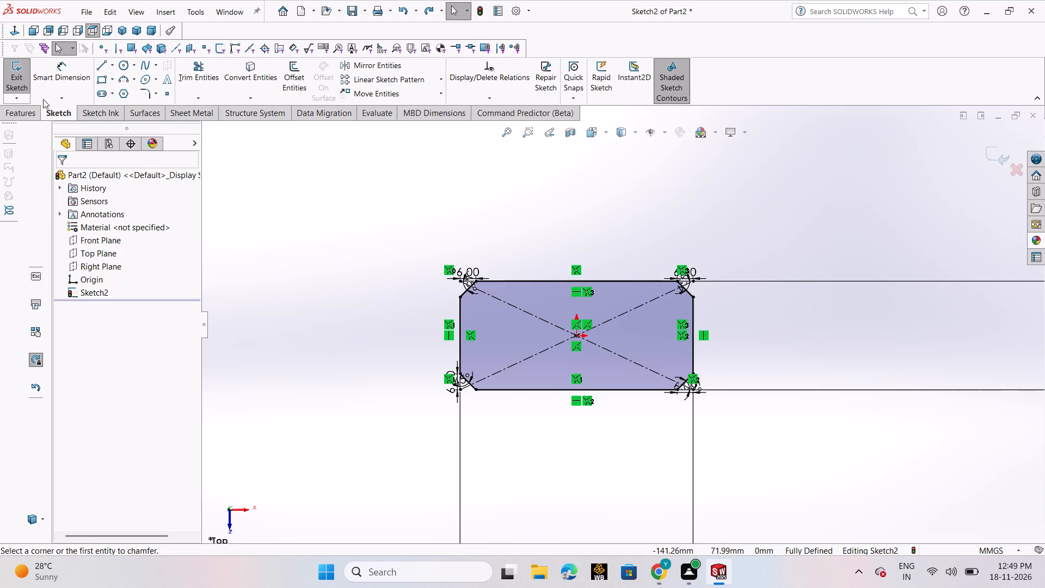
left_click(16, 84)
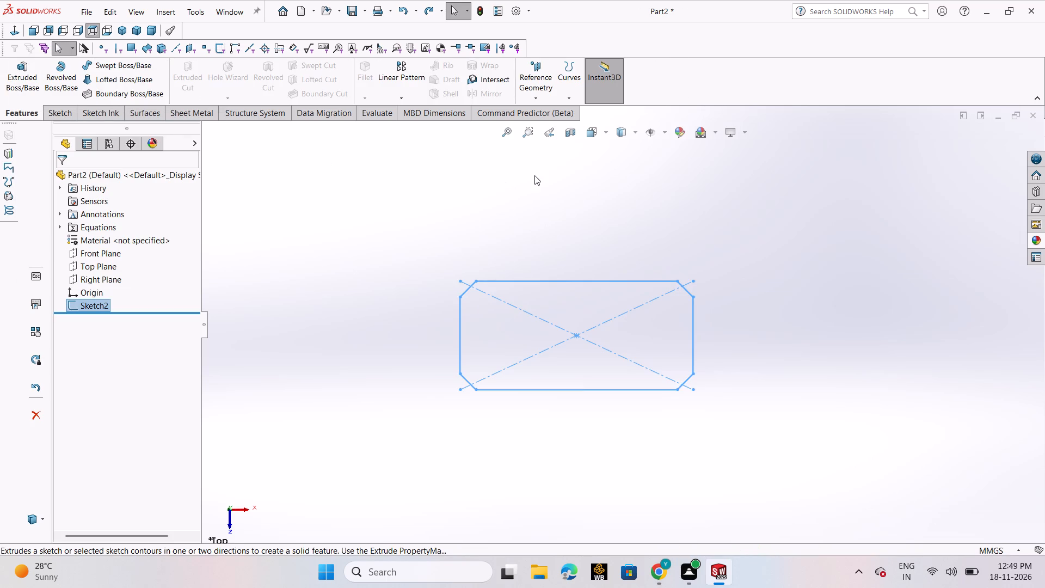
Reopen the chamfered rectangle's sketch and draw an upright straight slot near its left edge, about 32 mm between centres and 7.7 mm wide.
double_click(564, 284)
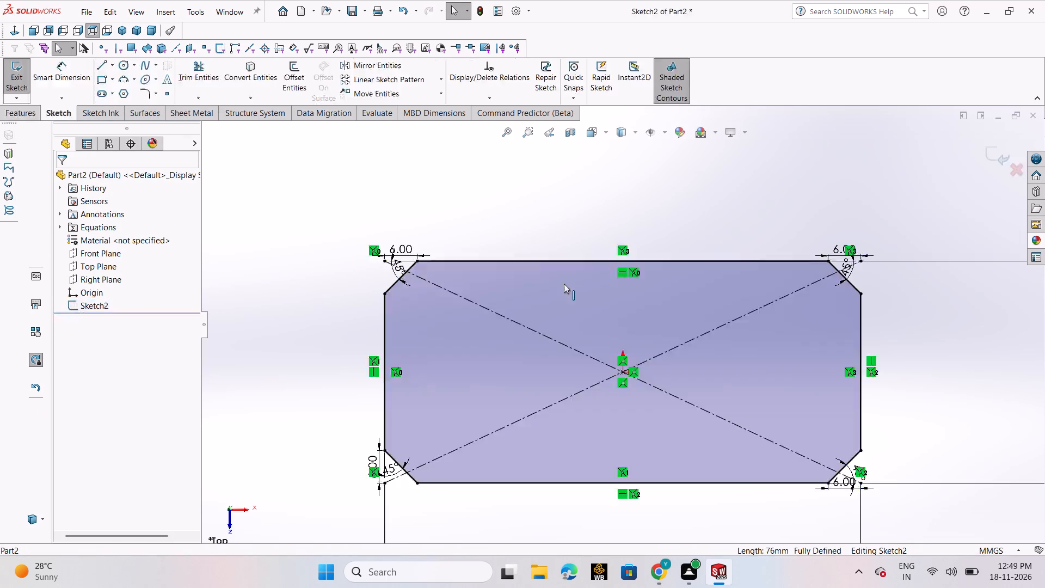
left_click(104, 93)
left_click(114, 108)
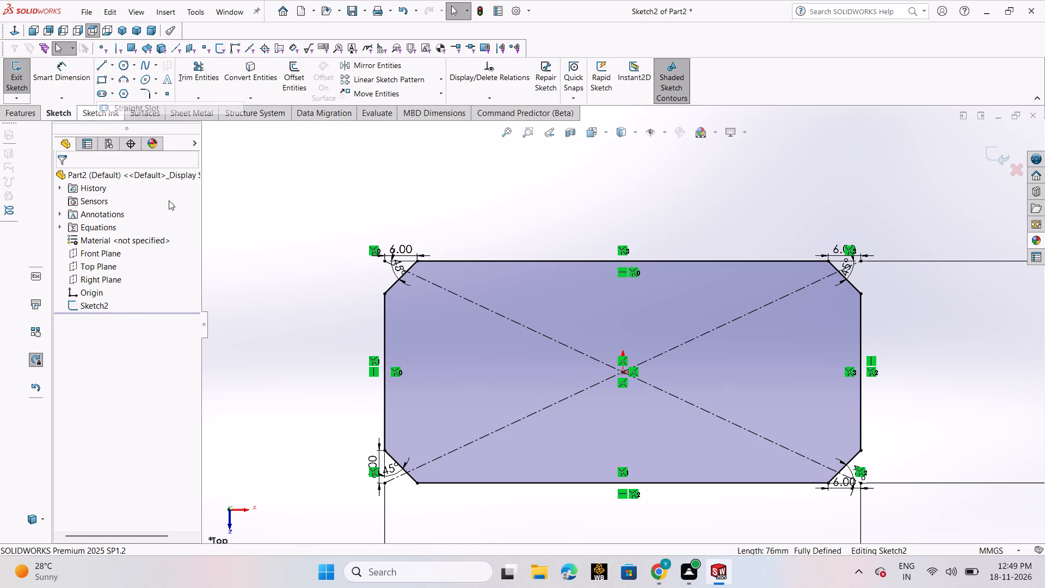
left_click(450, 460)
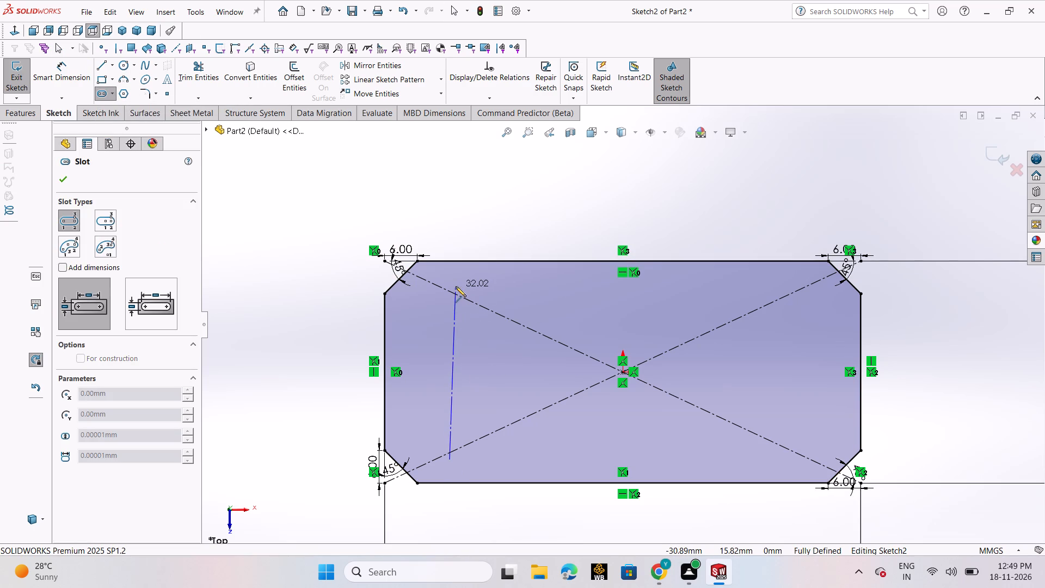
left_click(456, 286)
left_click(476, 289)
right_click(476, 289)
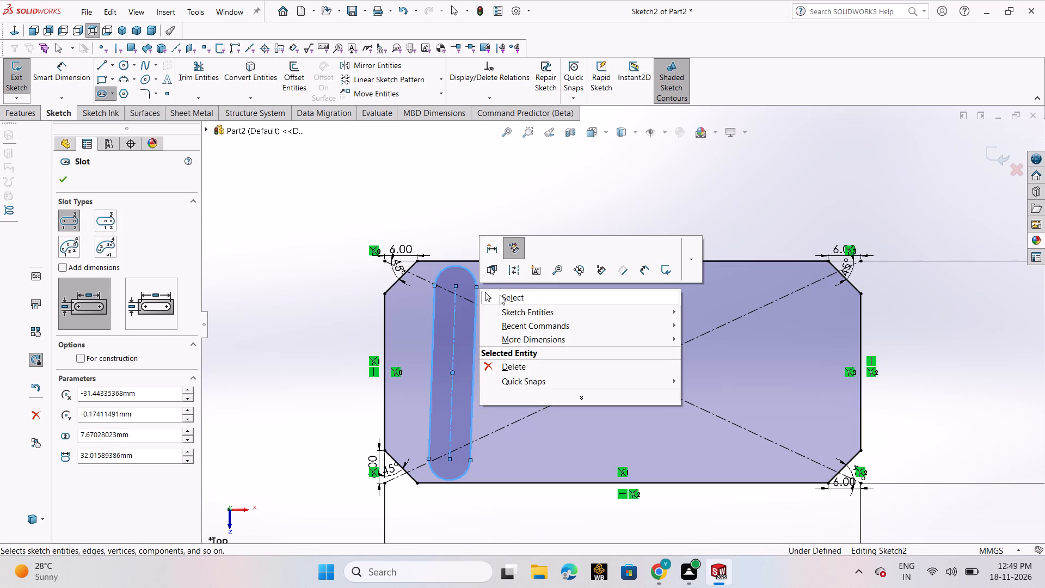
left_click(500, 295)
Make the slot's centerline vertical.
left_click(453, 320)
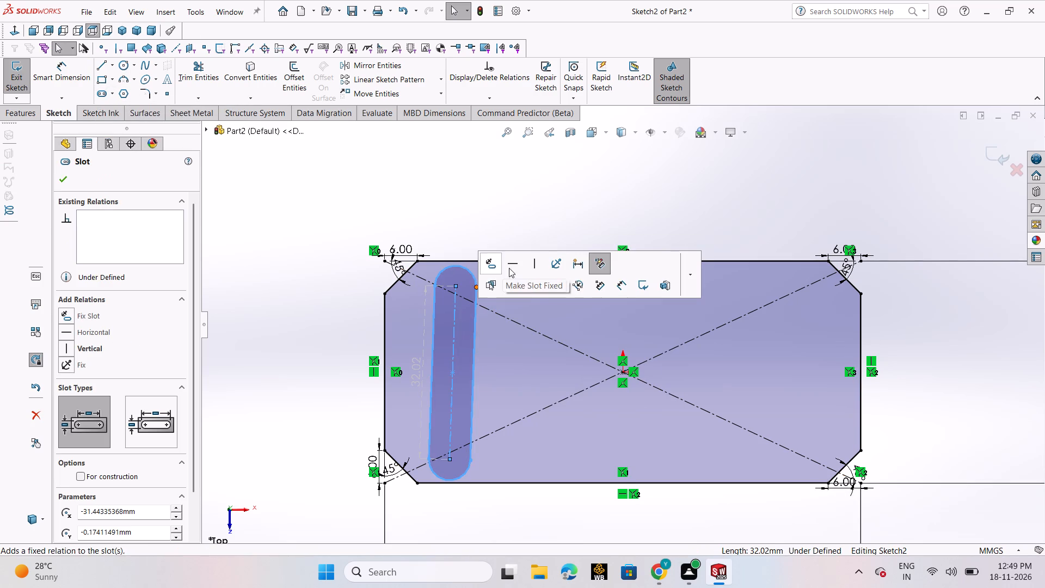
left_click(528, 265)
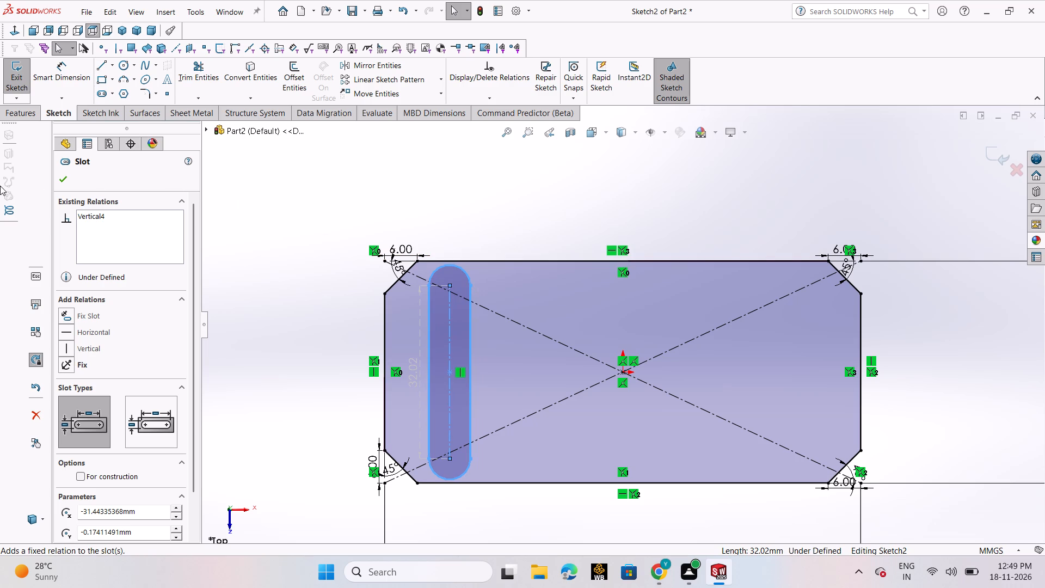
left_click(56, 175)
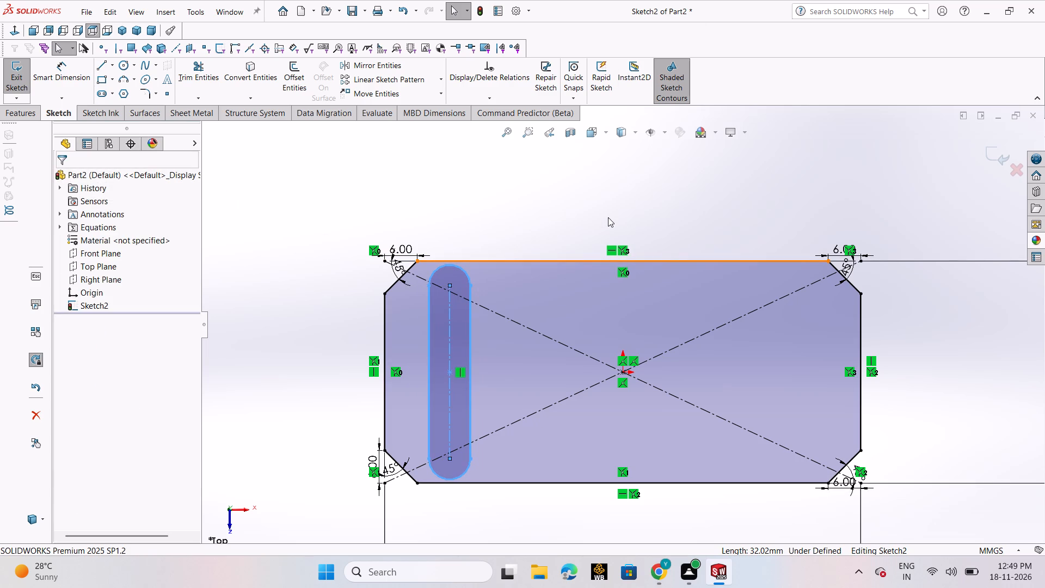
Dimension the slot's width to 6 mm.
left_click(65, 65)
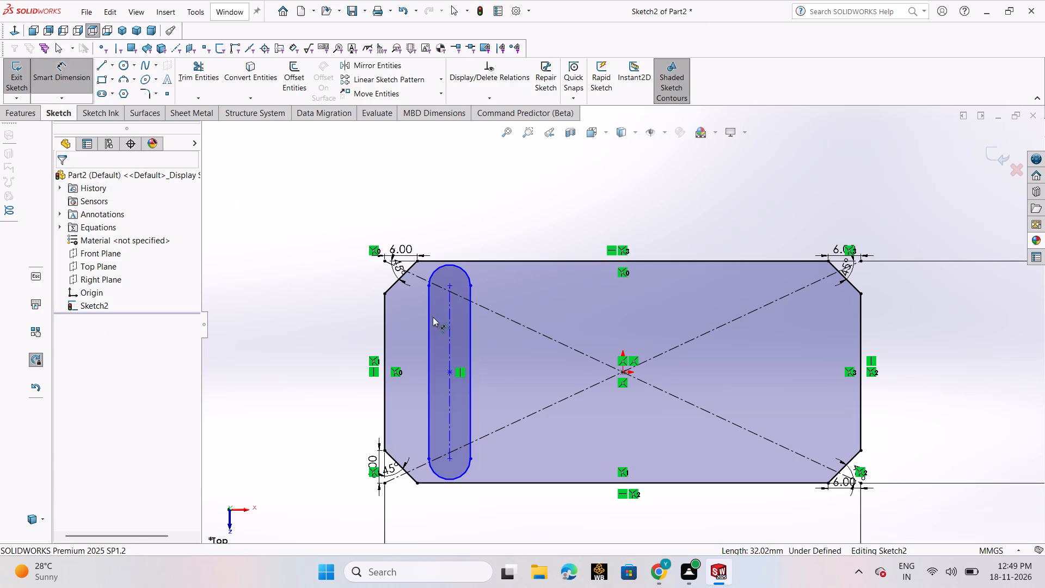
left_click(429, 317)
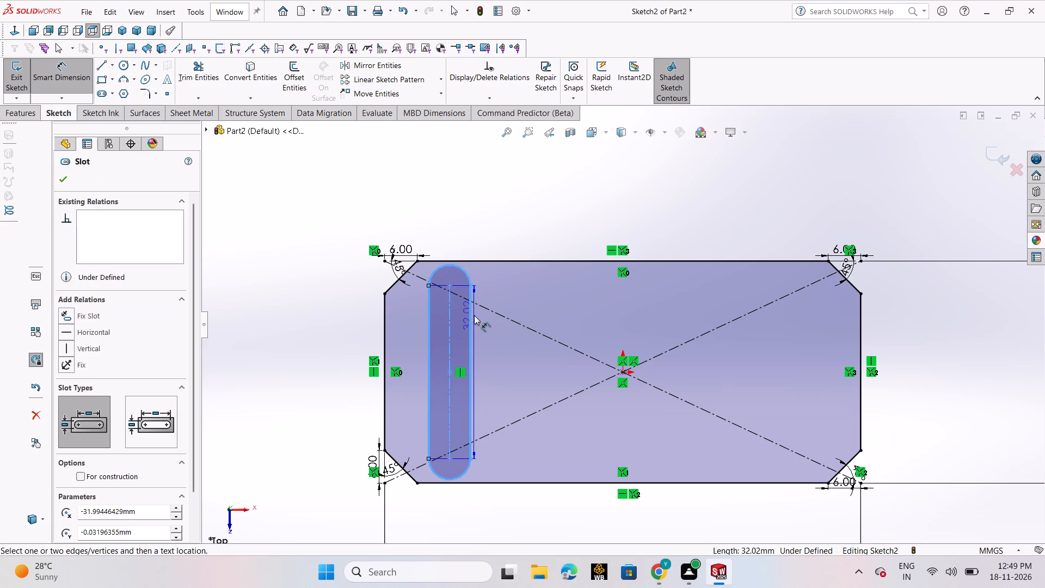
left_click(473, 314)
left_click(450, 212)
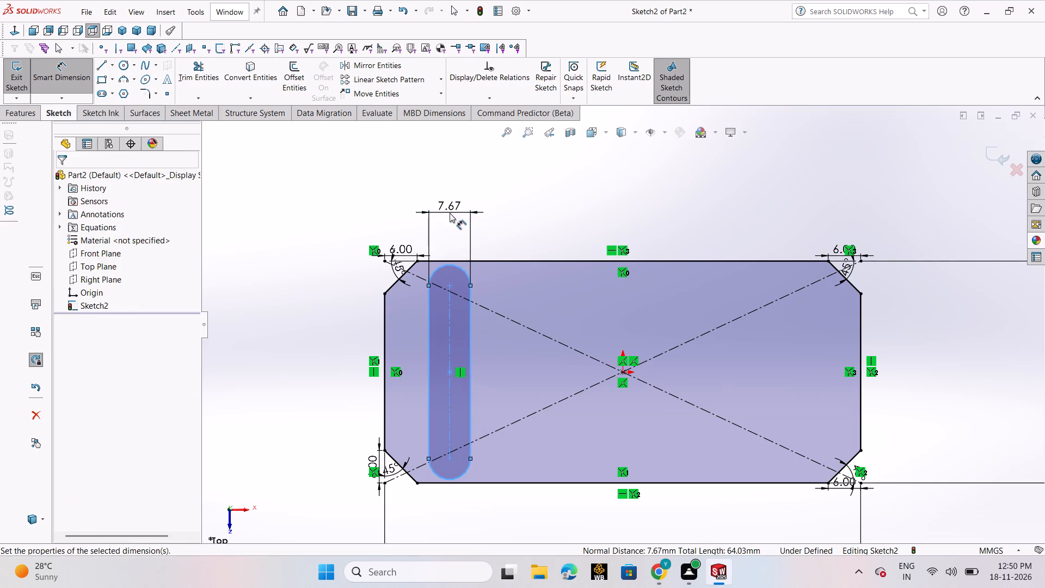
key("6")
key("Return")
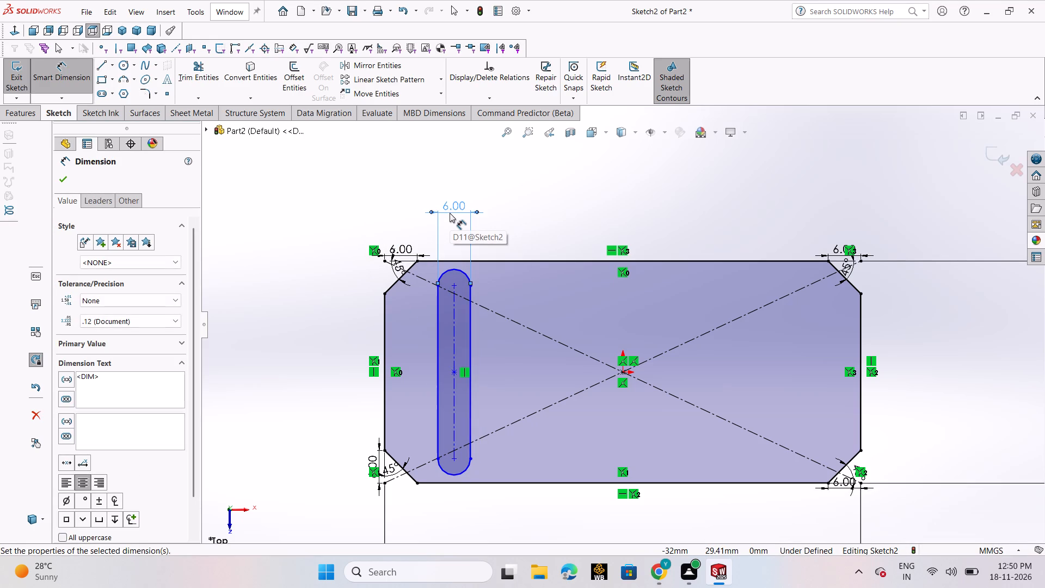
Dimension the slot's centerline 6 mm from the rectangle's left edge and exit the sketch.
left_click(65, 88)
left_click(71, 80)
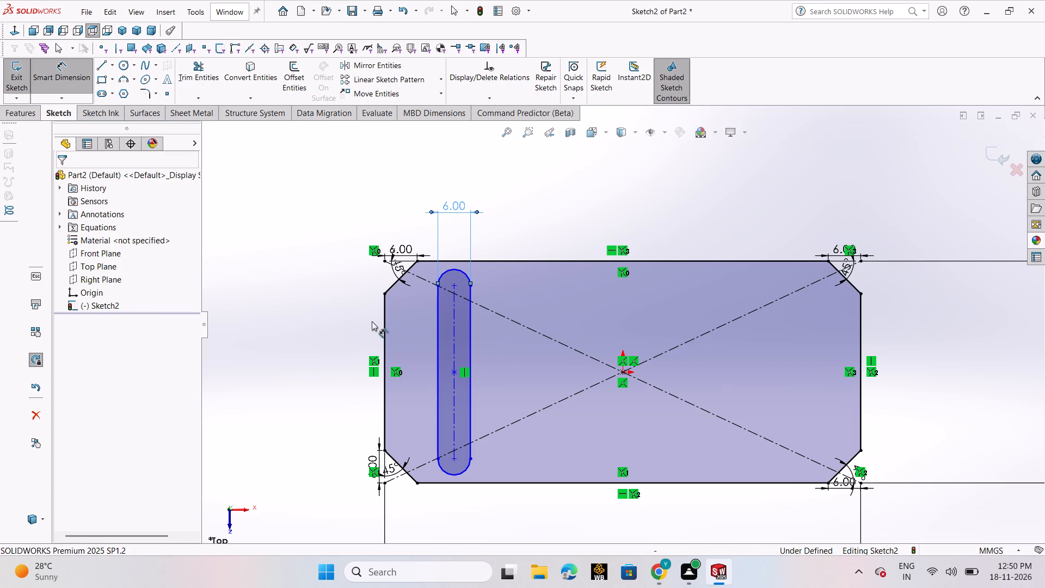
left_click(383, 333)
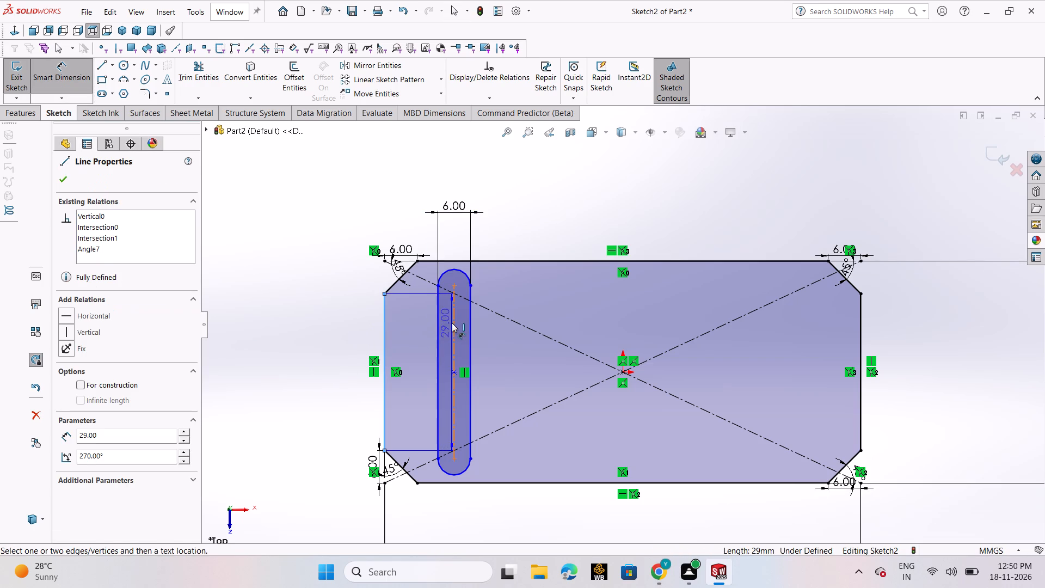
left_click(452, 323)
left_click(319, 334)
key("6")
key("Return")
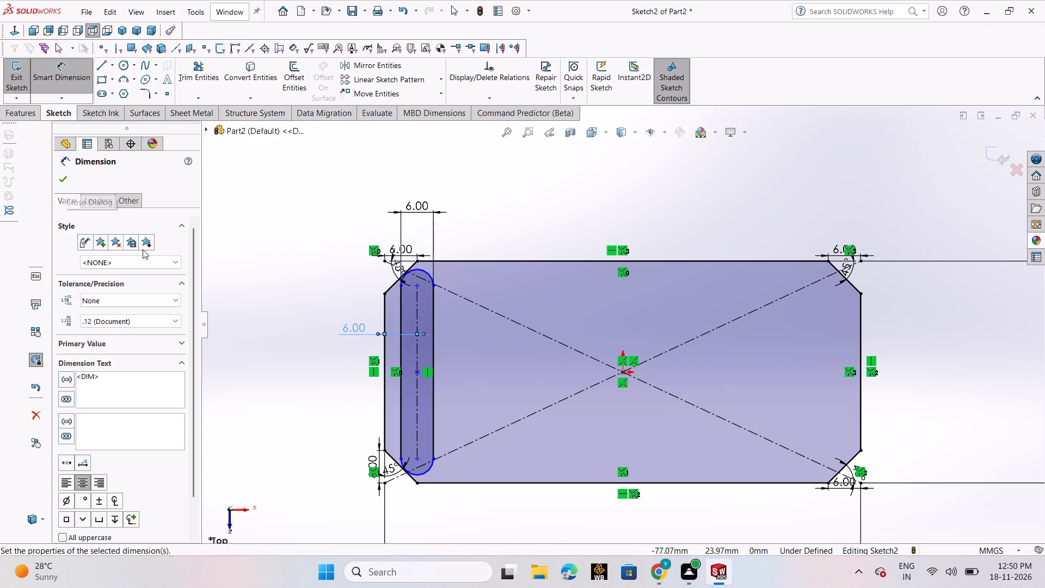
left_click(60, 177)
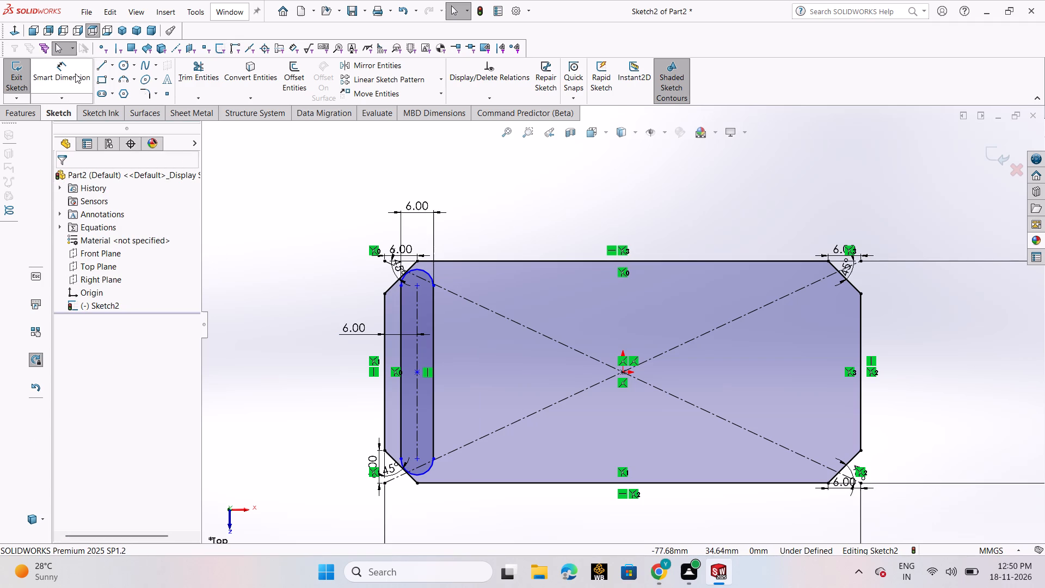
left_click(23, 64)
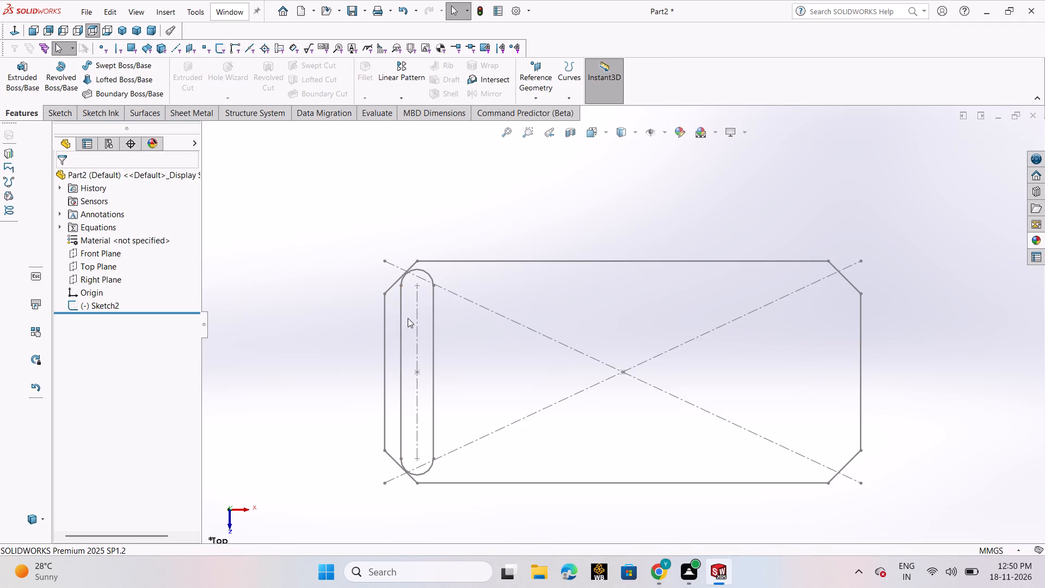
Reopen the sketch and dimension the slot's centre-to-centre length to 41 mm.
double_click(402, 322)
left_click(66, 87)
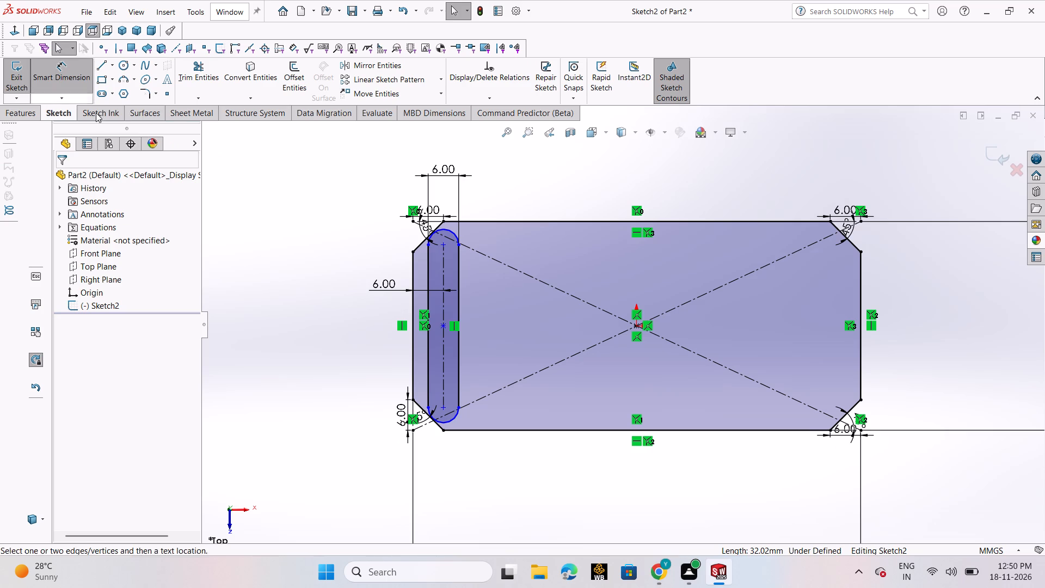
left_click(446, 271)
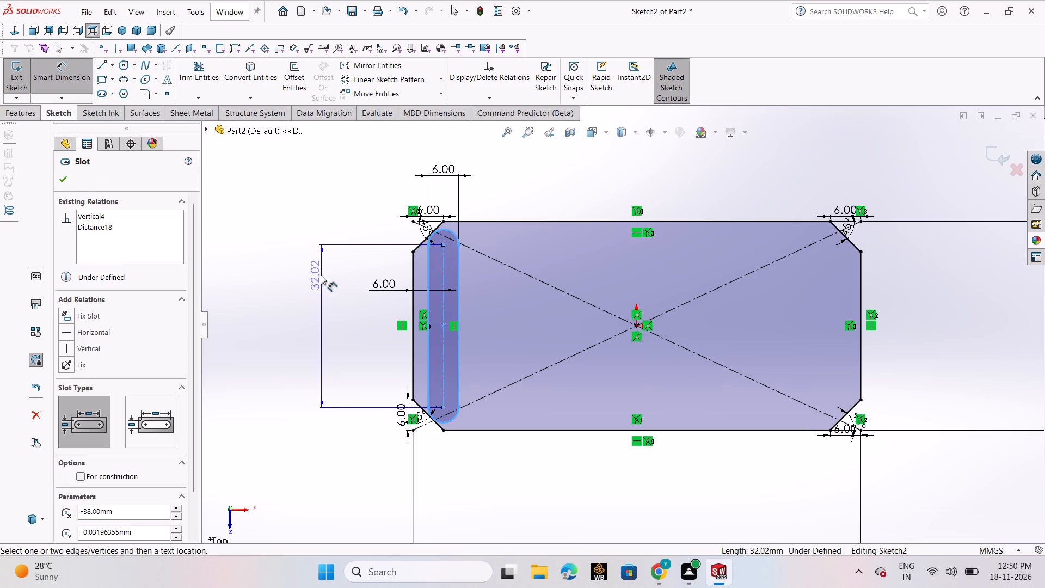
left_click(317, 275)
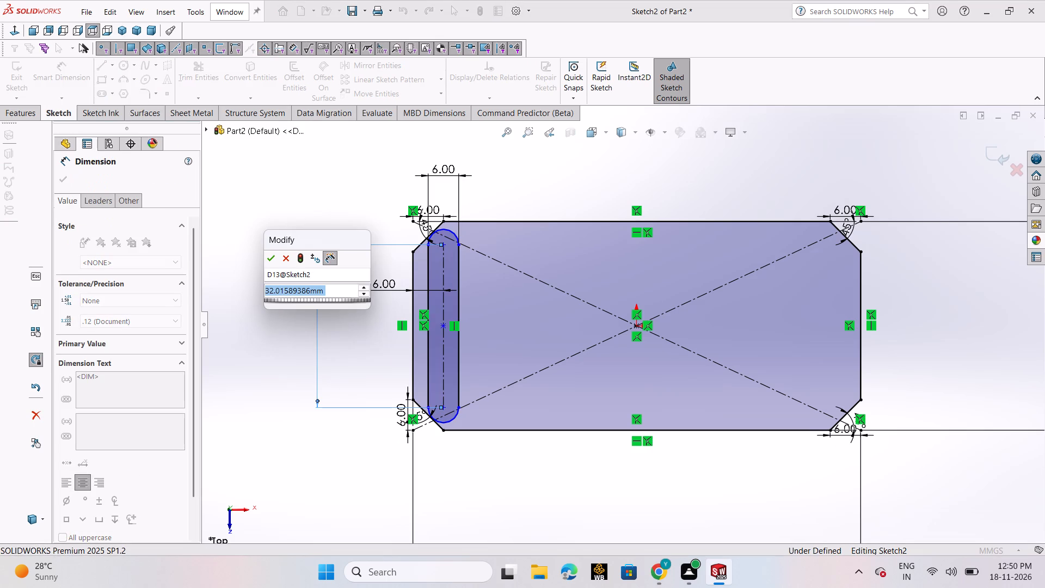
type("41")
key("Return")
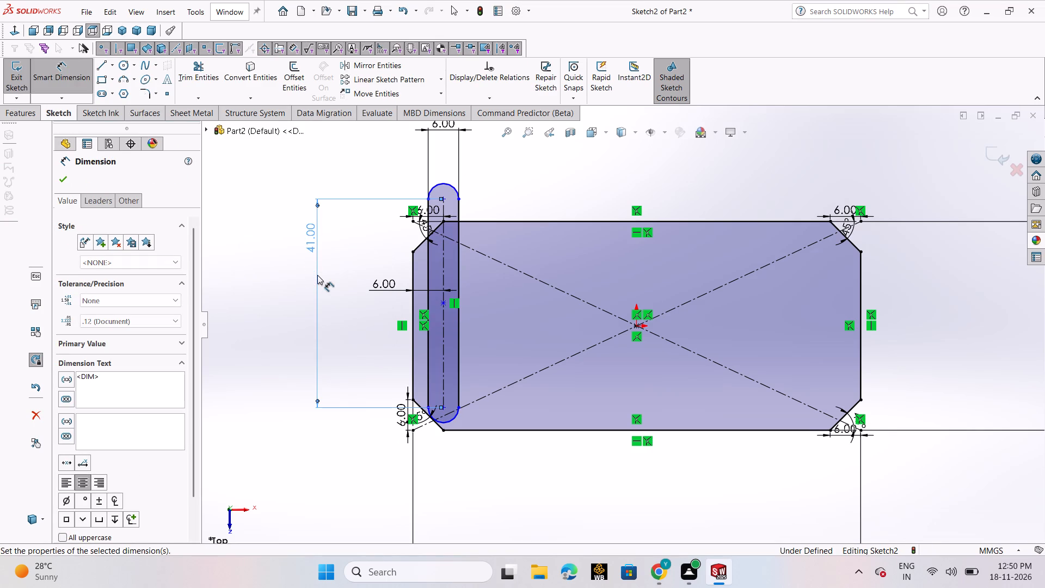
left_click(59, 179)
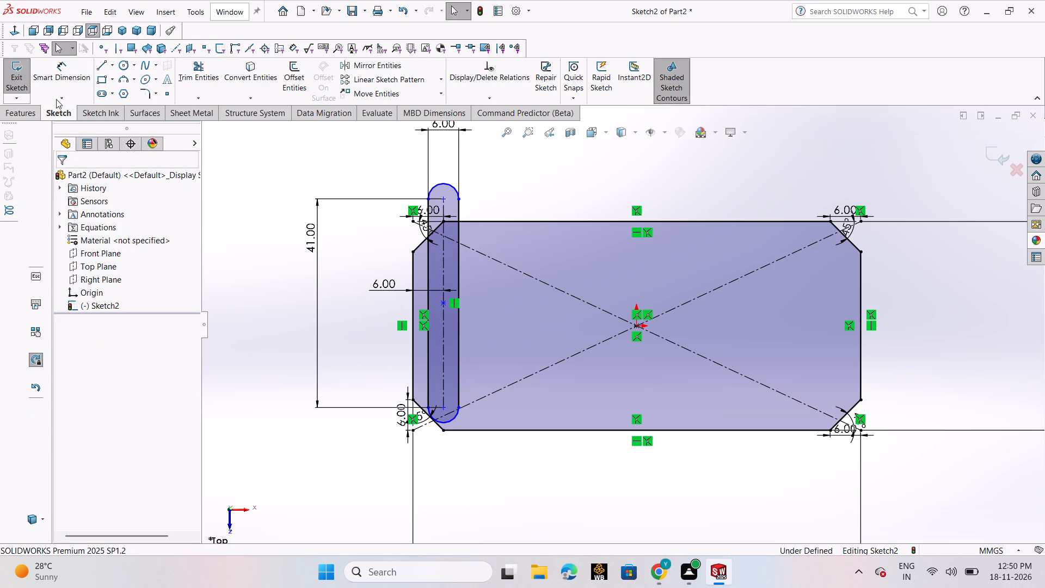
Bring the rectangle's height dimension closer to the profile and set the height to 62 mm.
scroll(762, 308, "up", 2)
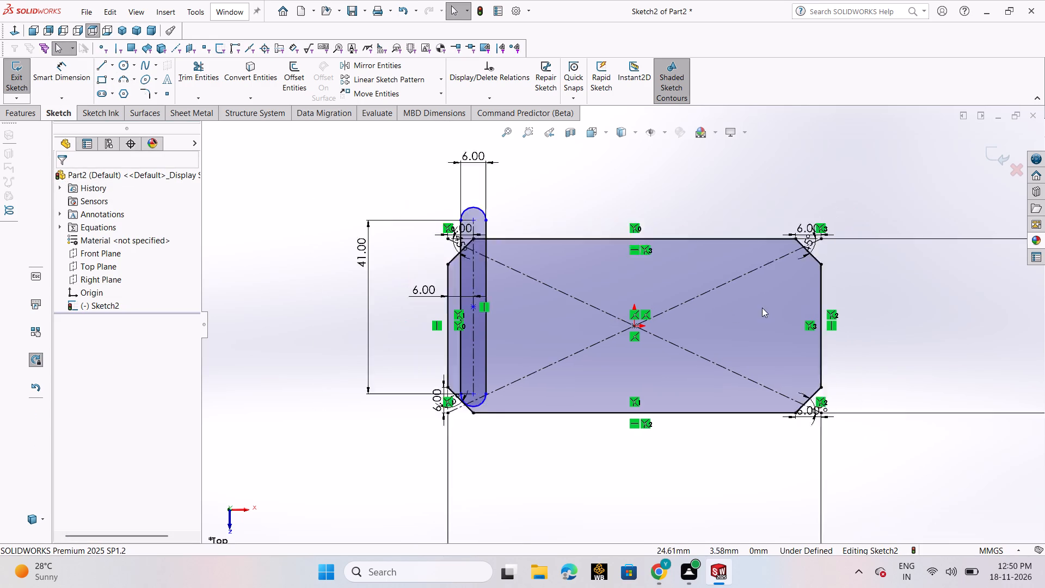
scroll(762, 308, "up", 6)
scroll(895, 293, "up", 6)
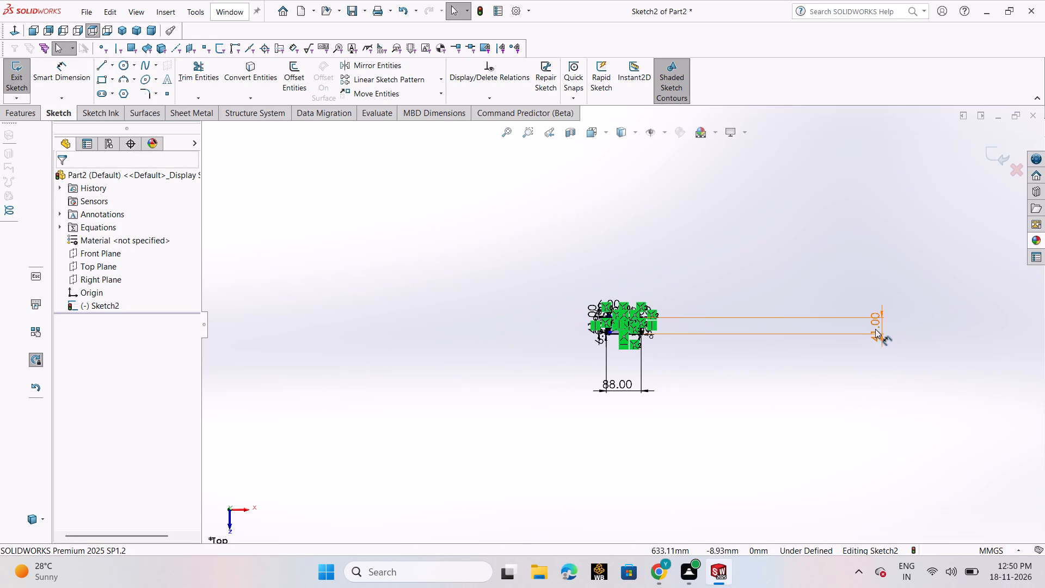
left_click_drag(876, 328, 666, 340)
scroll(655, 328, "down", 6)
scroll(719, 342, "down", 5)
double_click(623, 339)
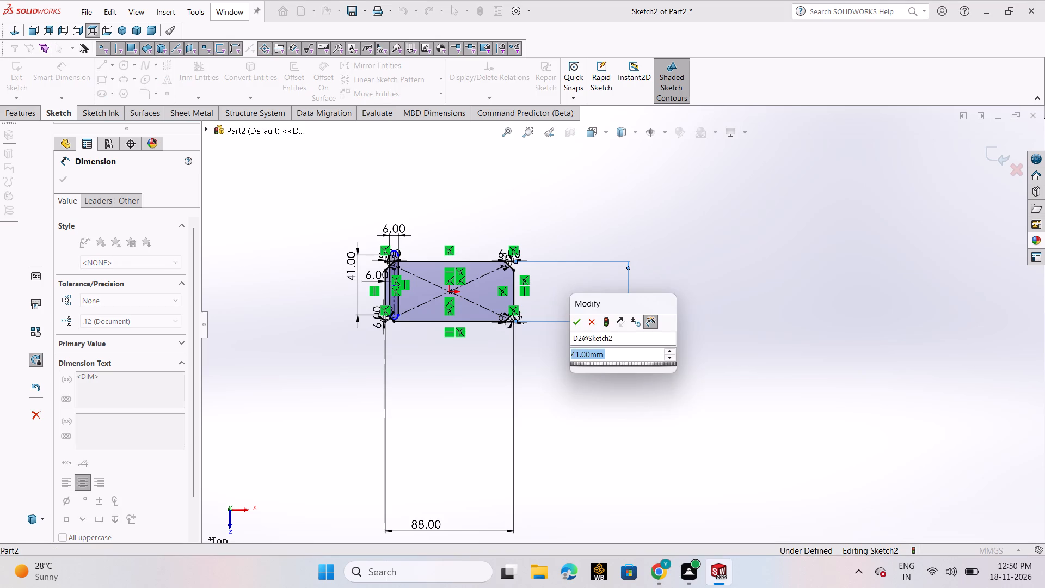
type("62")
key("Return")
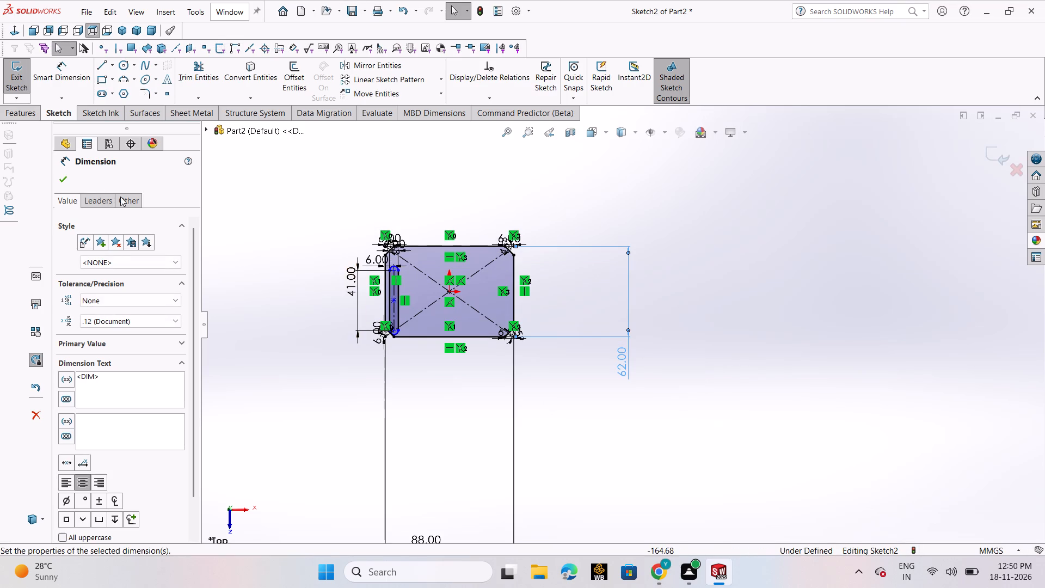
left_click(67, 180)
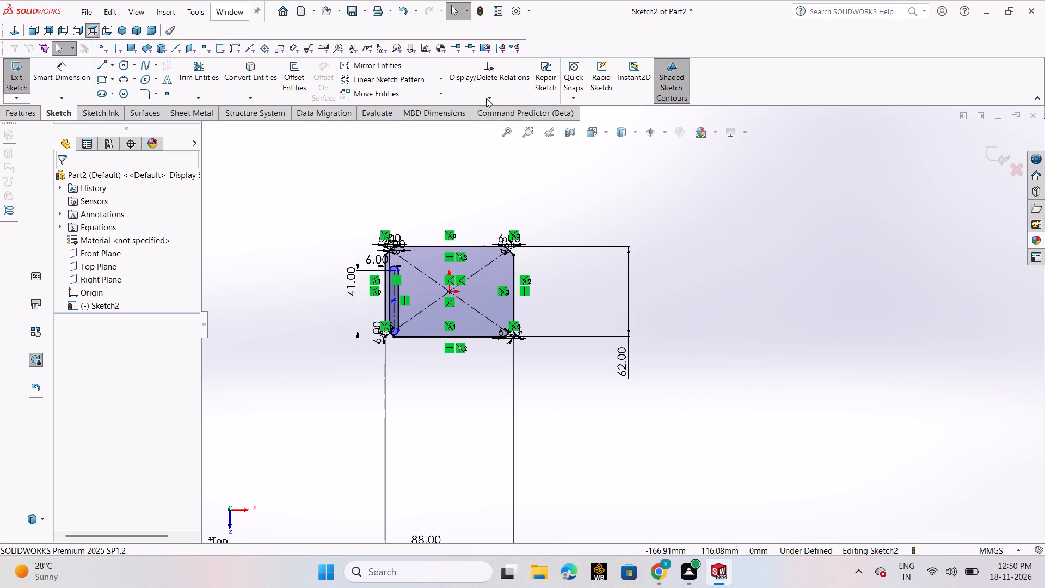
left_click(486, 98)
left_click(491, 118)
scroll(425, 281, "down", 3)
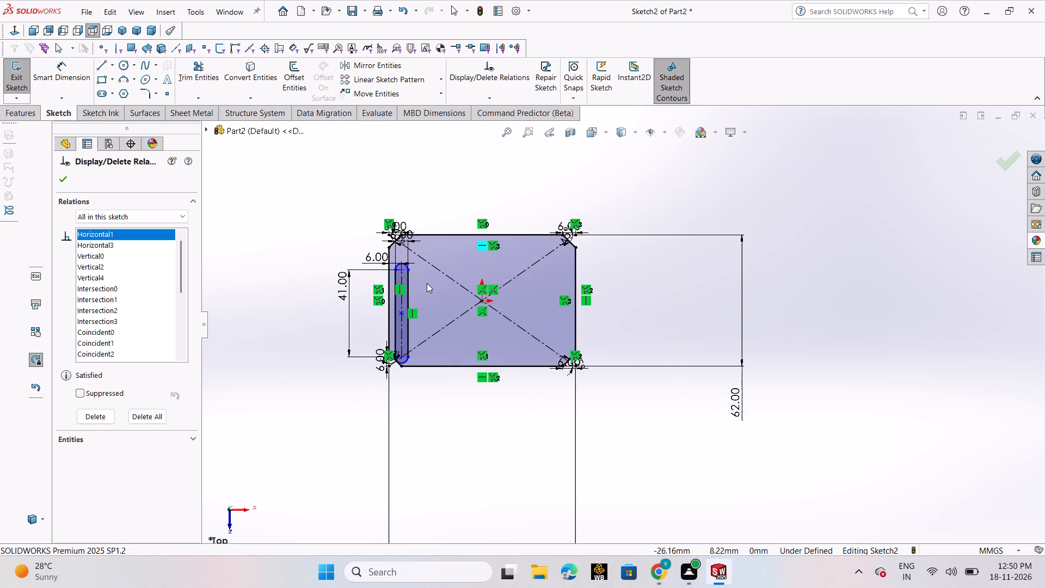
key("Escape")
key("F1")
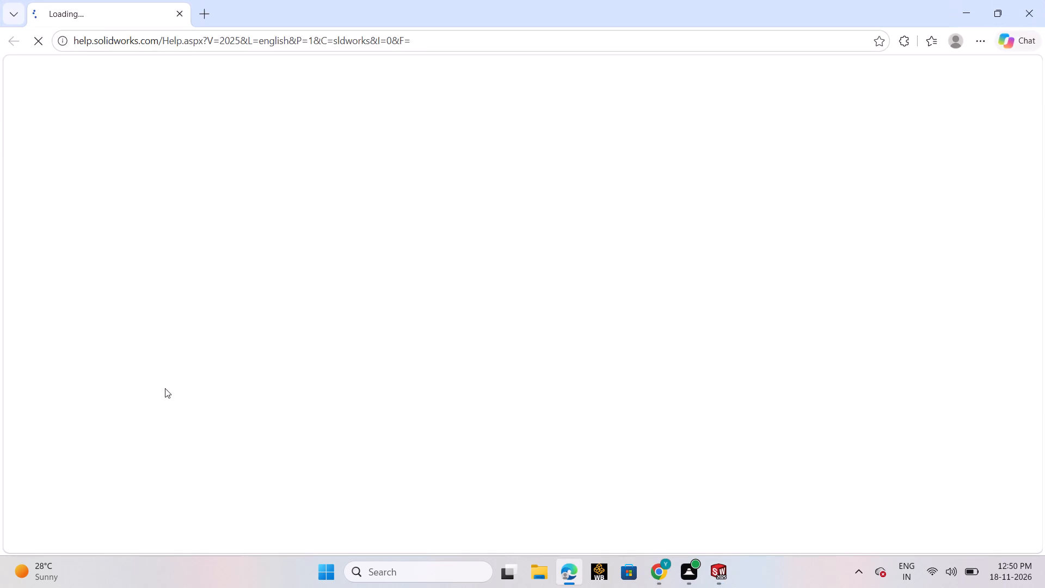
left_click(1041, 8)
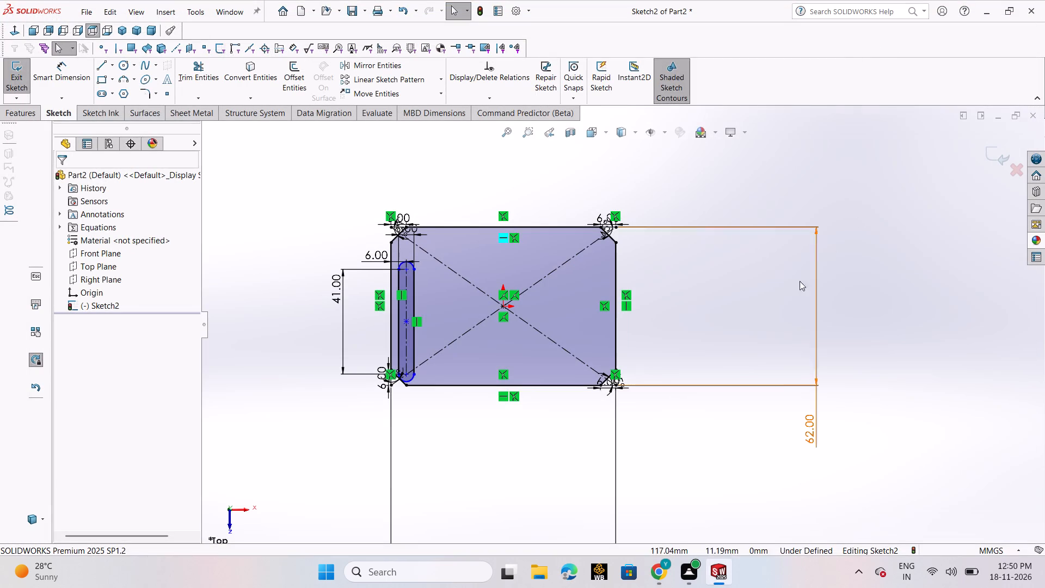
Add a horizontal relation between the slot's midpoint and the rectangle's centre point at the origin.
scroll(419, 301, "down", 3)
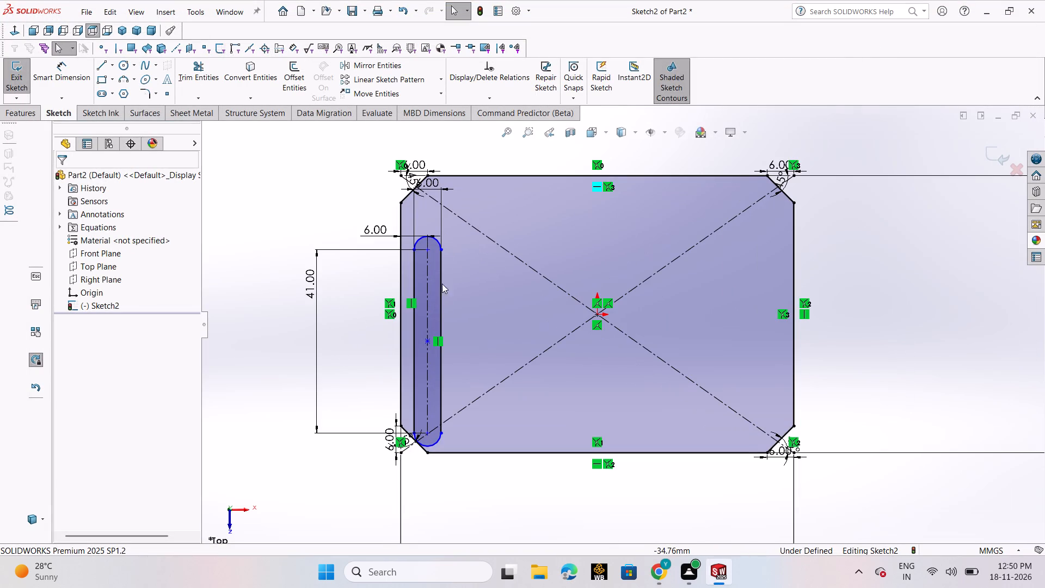
left_click(472, 101)
left_click(480, 120)
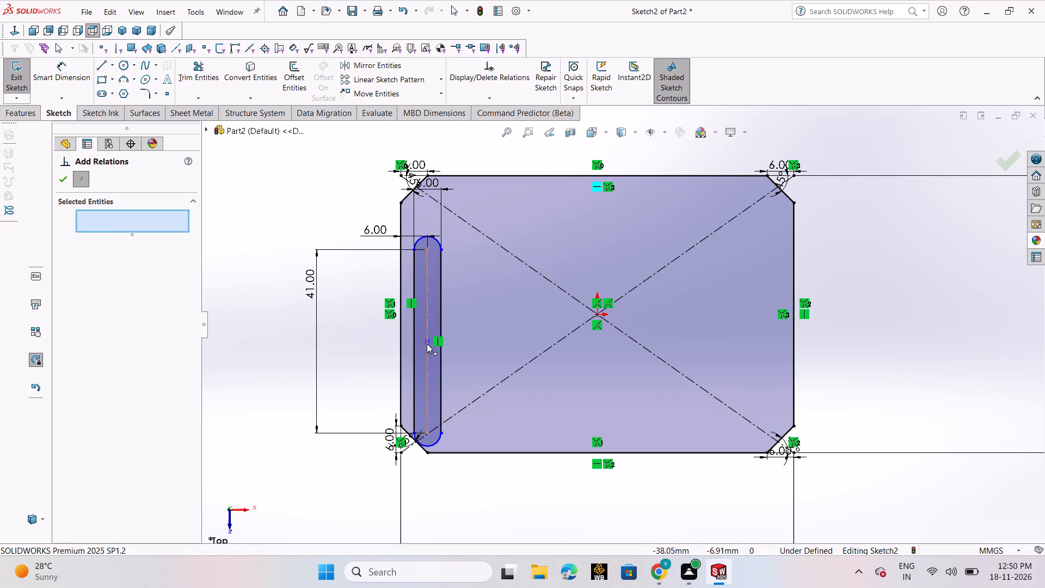
left_click(426, 340)
left_click(598, 314)
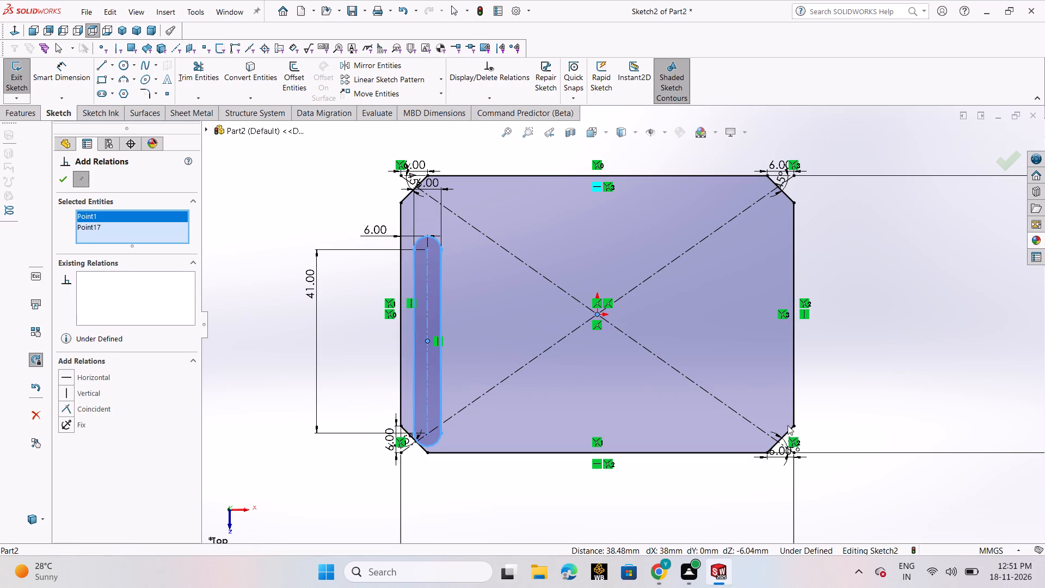
left_click(88, 375)
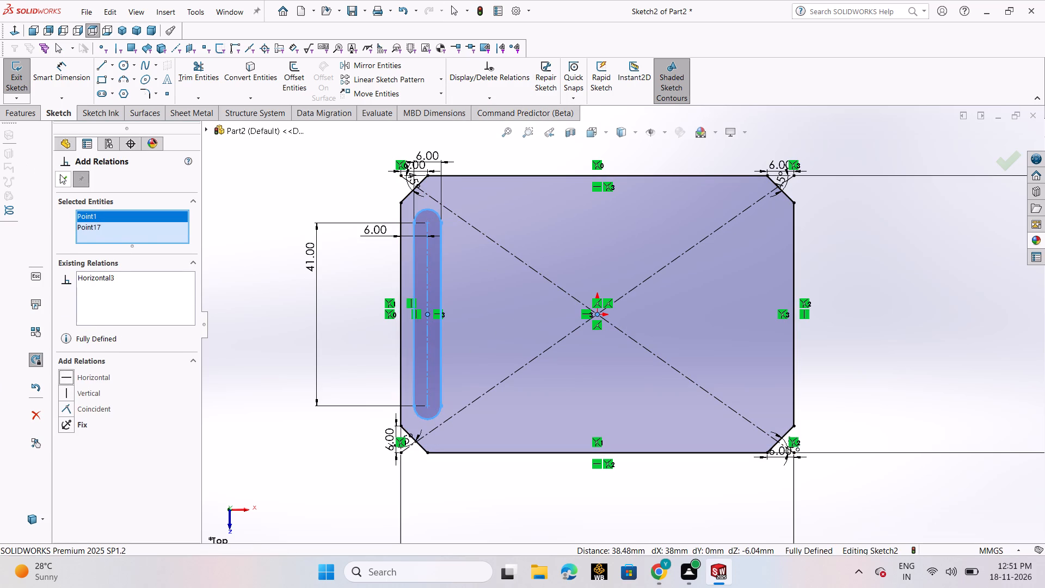
left_click(60, 174)
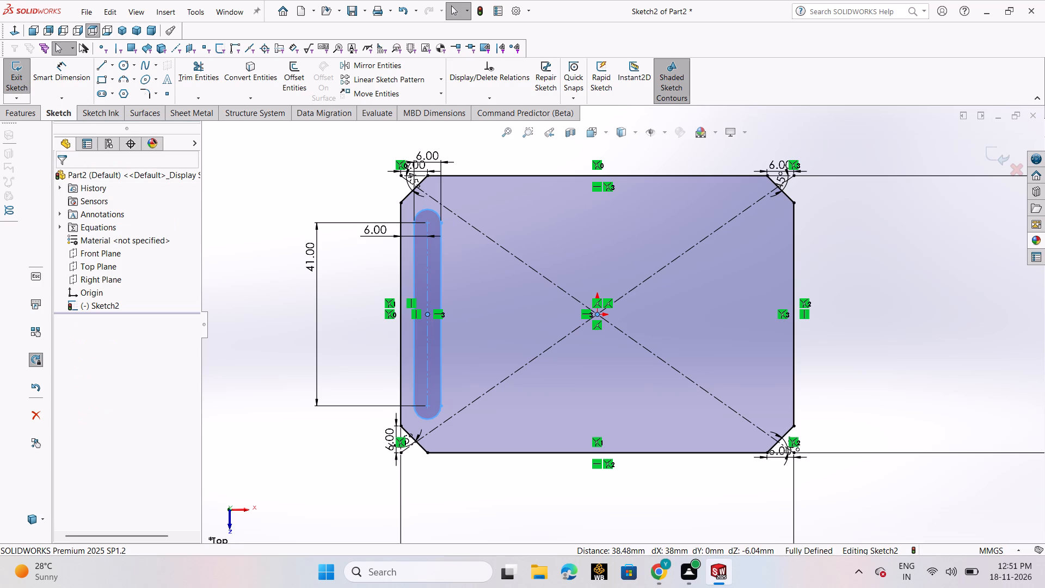
Draw a vertical centerline about 36 mm long from the origin up past the rectangle's top edge.
left_click(114, 64)
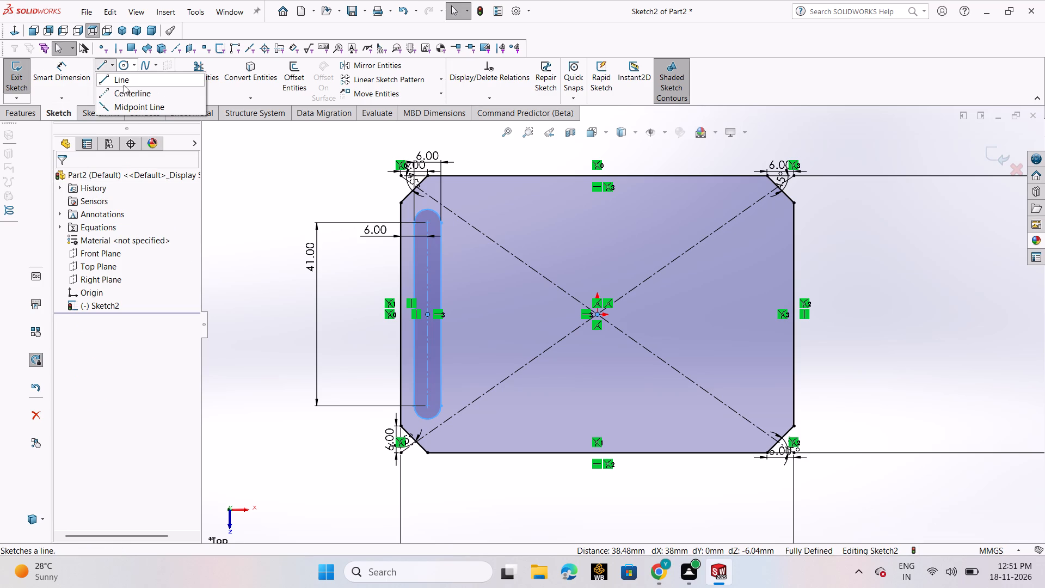
left_click(125, 88)
left_click(597, 313)
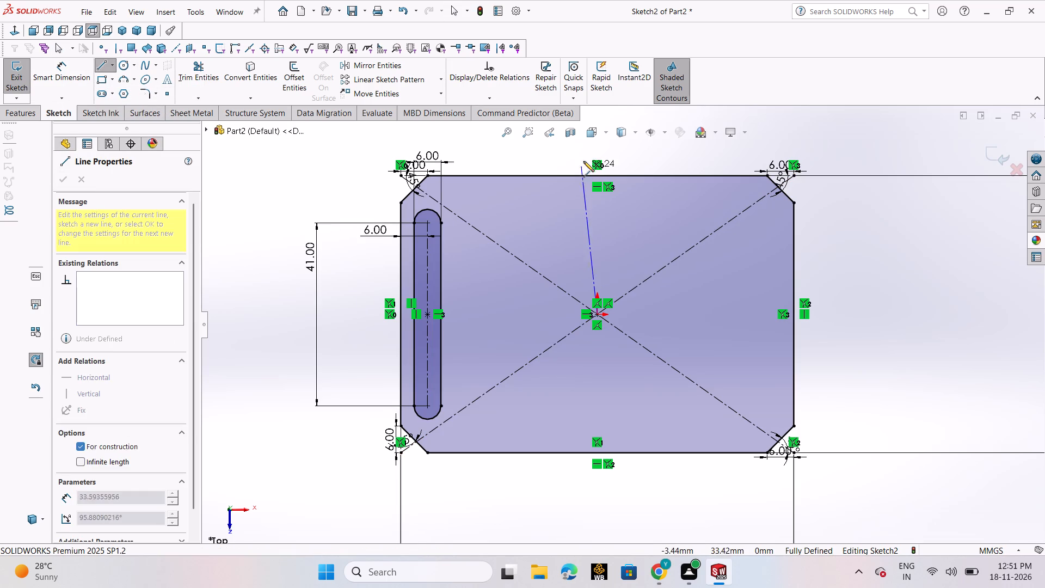
left_click(595, 154)
right_click(595, 154)
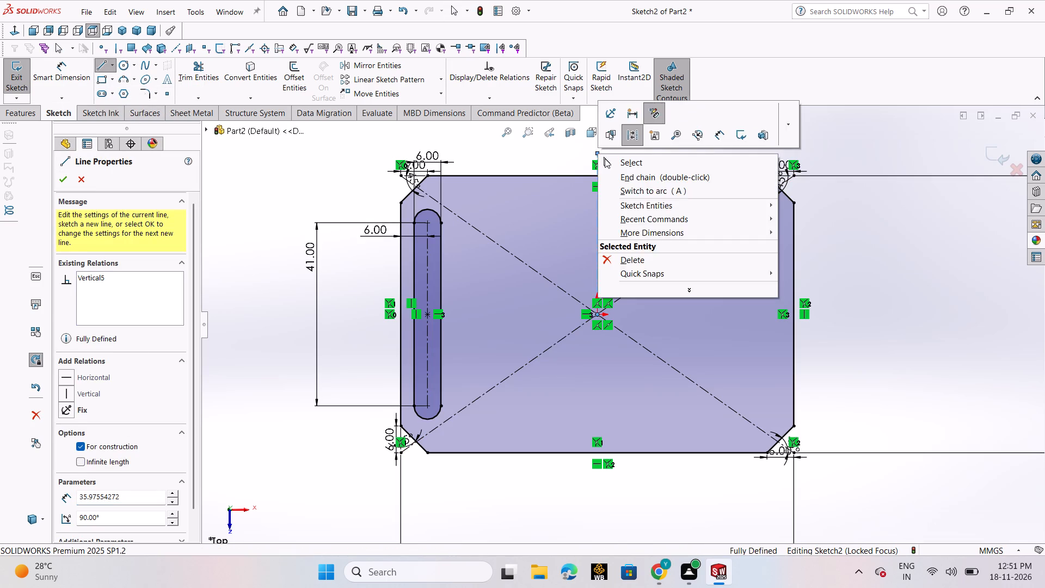
left_click(605, 158)
Mirror the slot about the vertical centerline to the other side of the profile and exit the sketch.
left_click(382, 97)
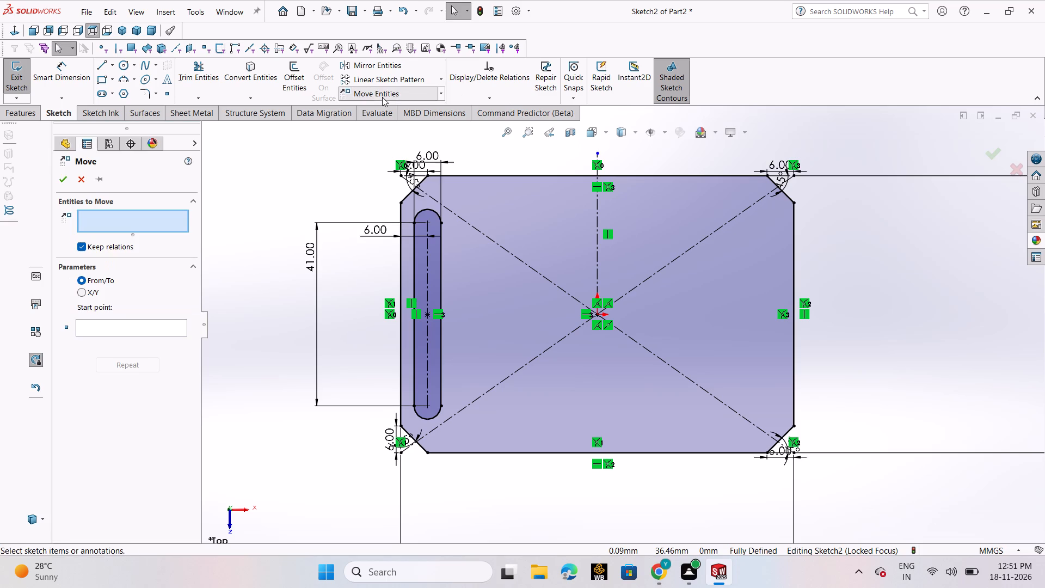
left_click(442, 80)
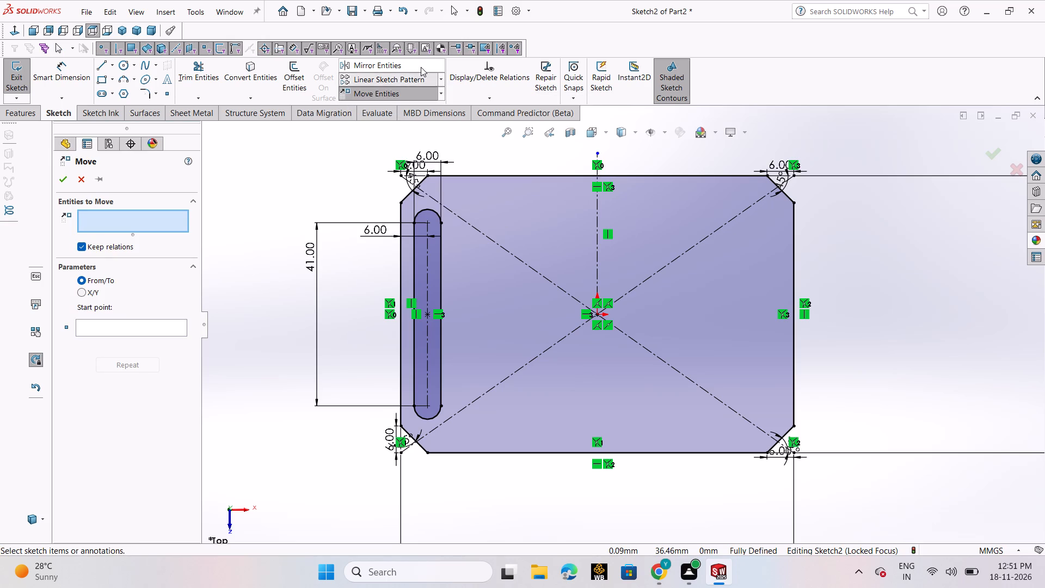
left_click(420, 64)
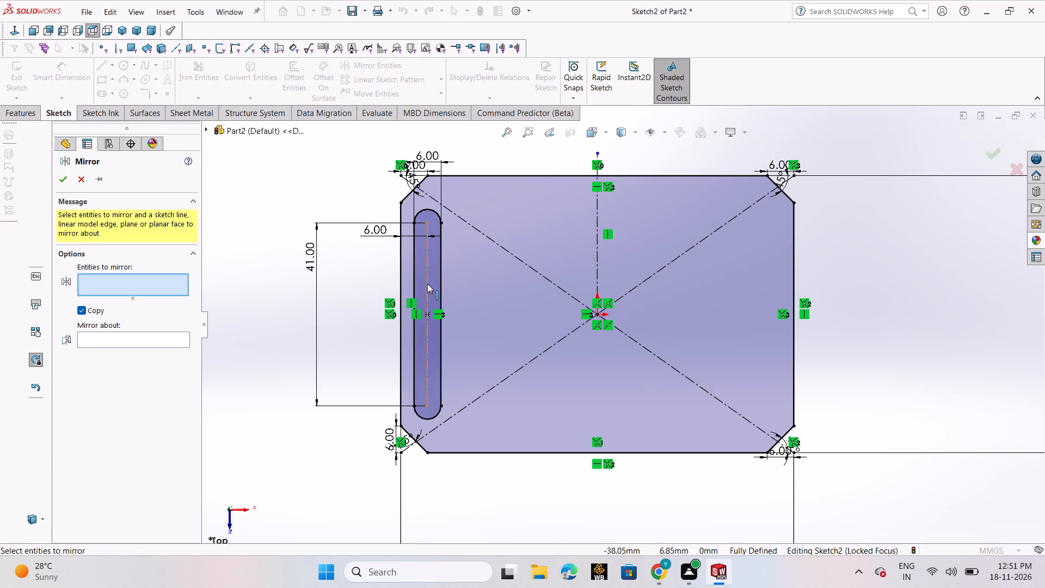
left_click(433, 264)
left_click(131, 339)
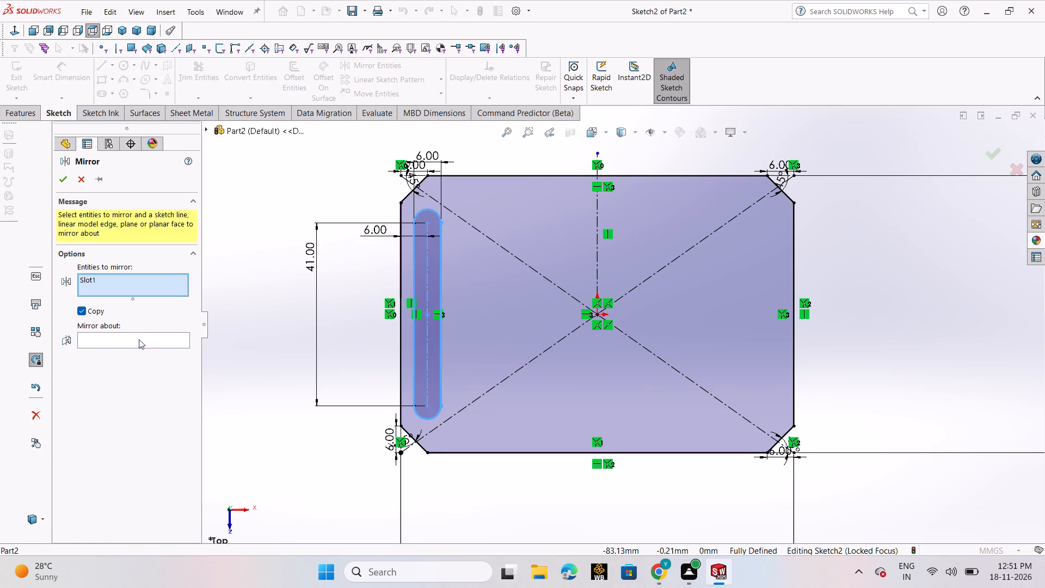
left_click(597, 272)
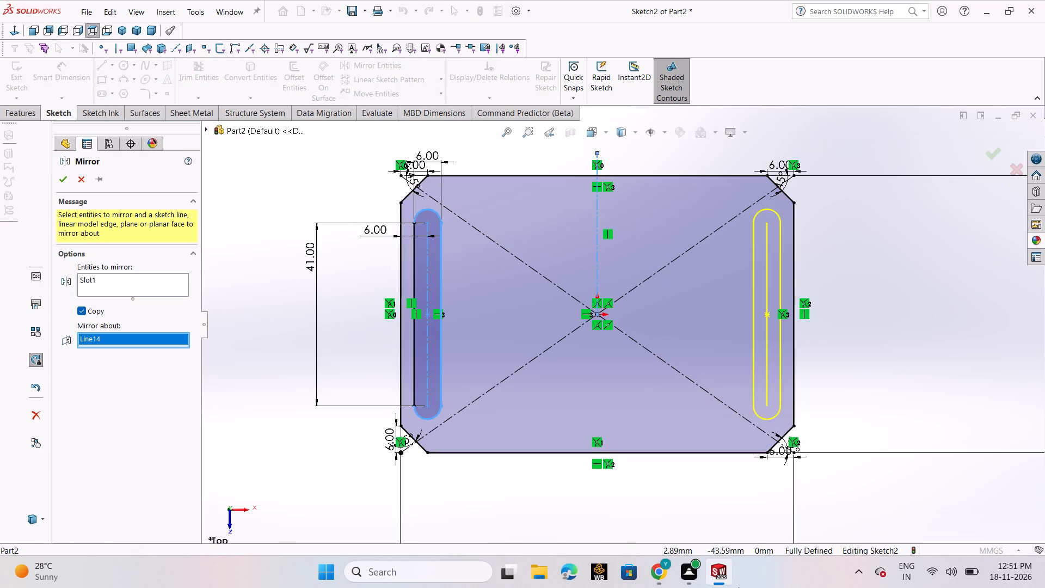
left_click(66, 182)
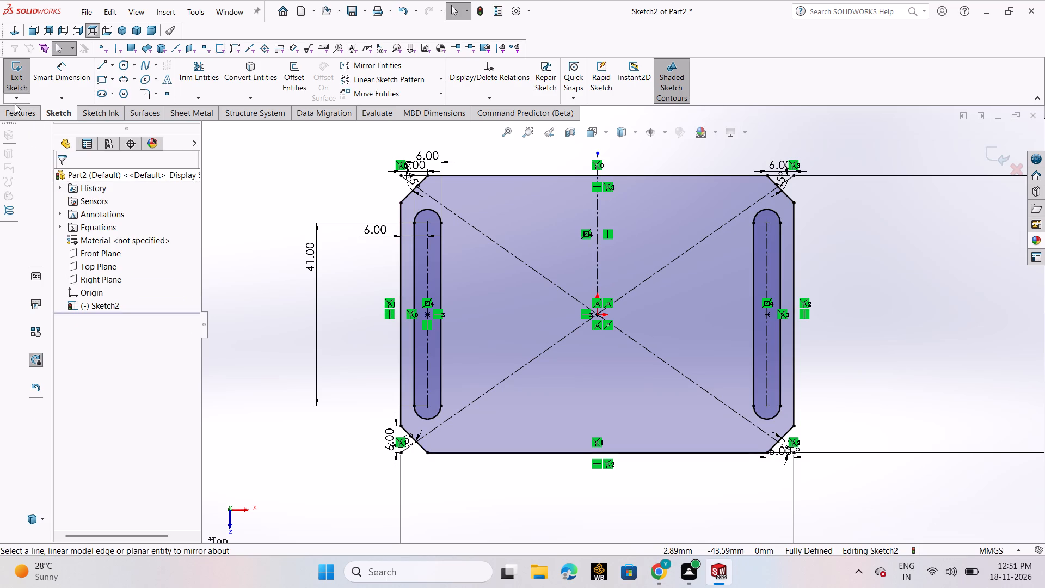
left_click(18, 84)
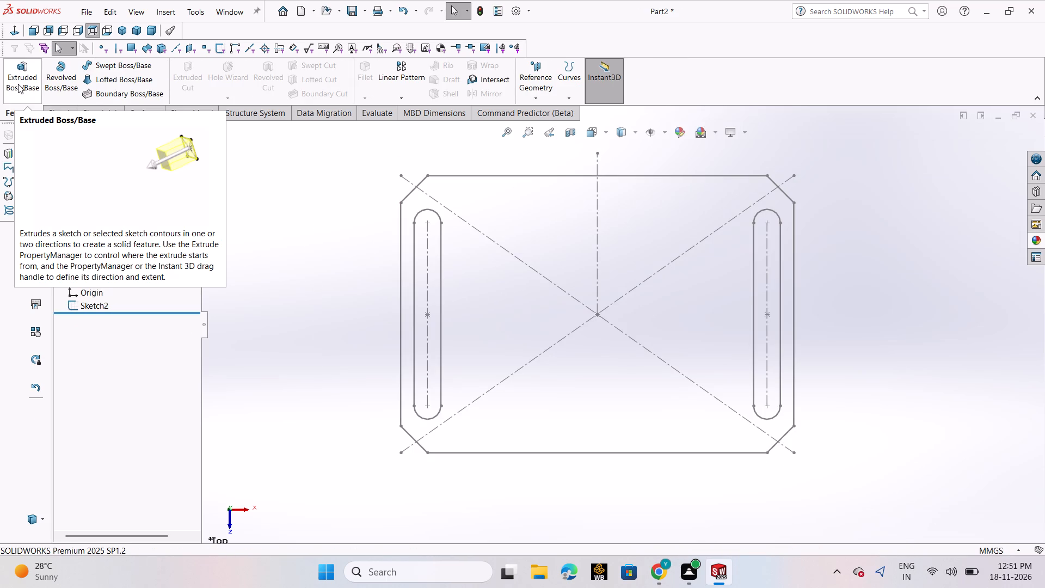
Extrude the slotted profile sketch 7 mm with a Mid Plane end condition.
left_click(23, 83)
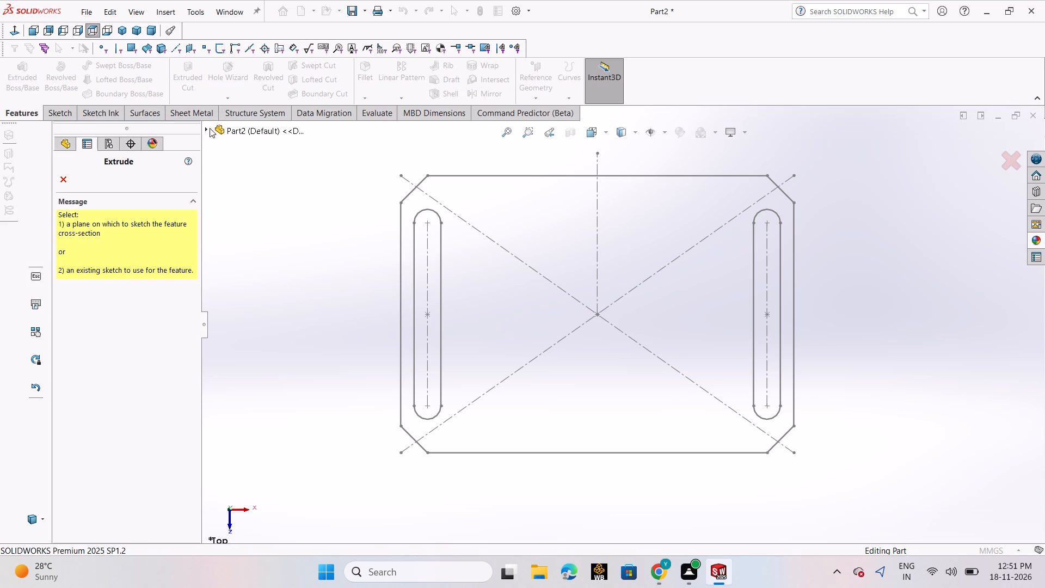
left_click(212, 123)
left_click(244, 261)
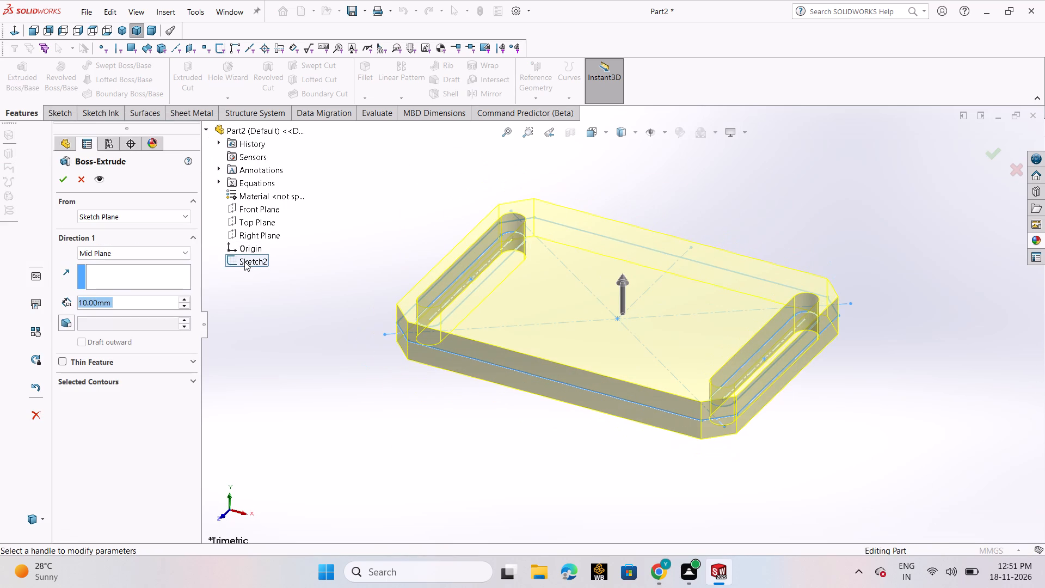
key("7")
key("Return")
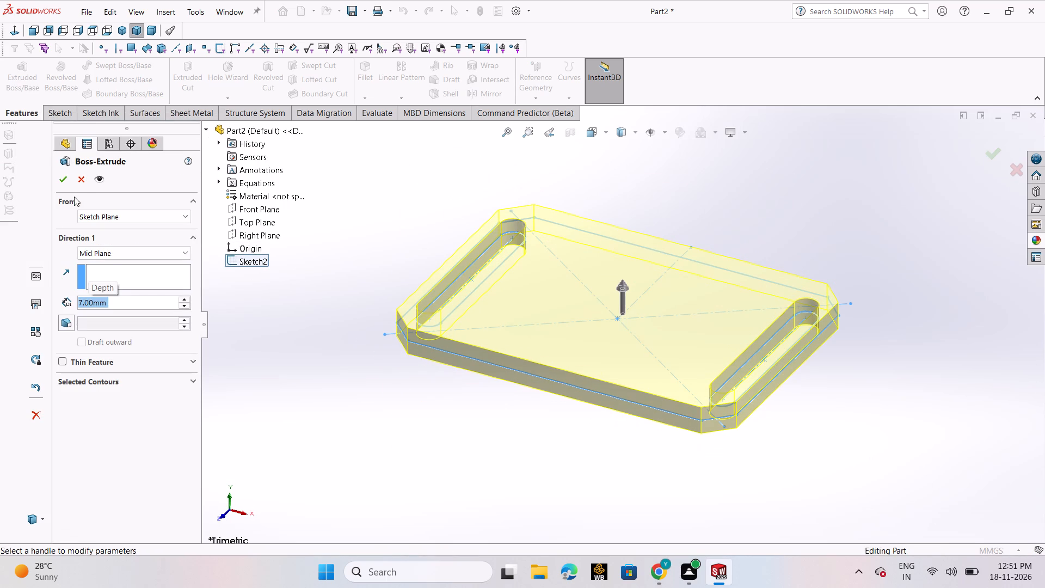
left_click(70, 185)
left_click(294, 266)
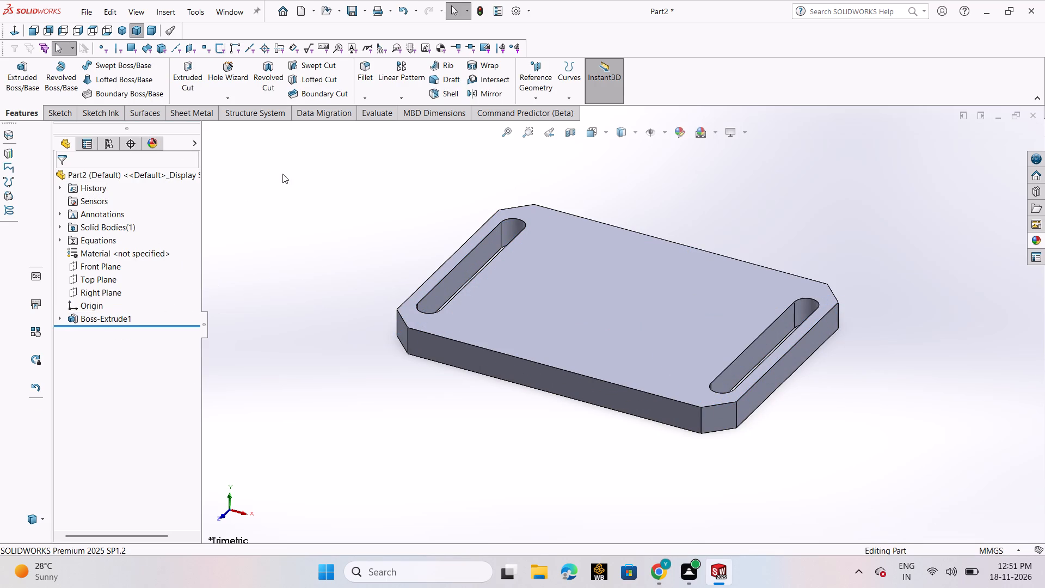
Start a sketch on the plate's top face and draw a diagonal centerline about 56 mm long from the origin past the upper-right chamfer.
left_click(563, 280)
left_click(625, 247)
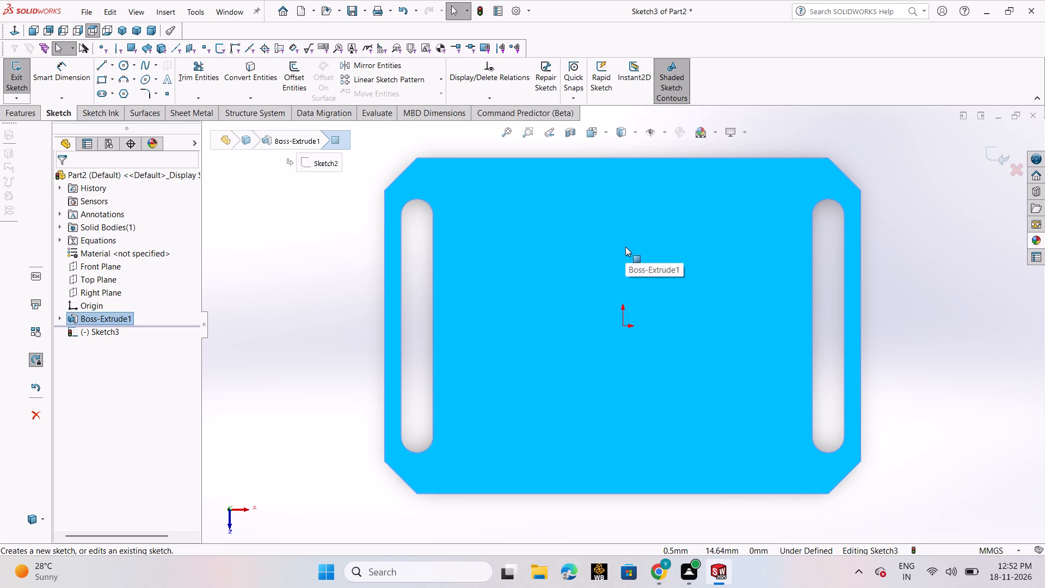
left_click(113, 65)
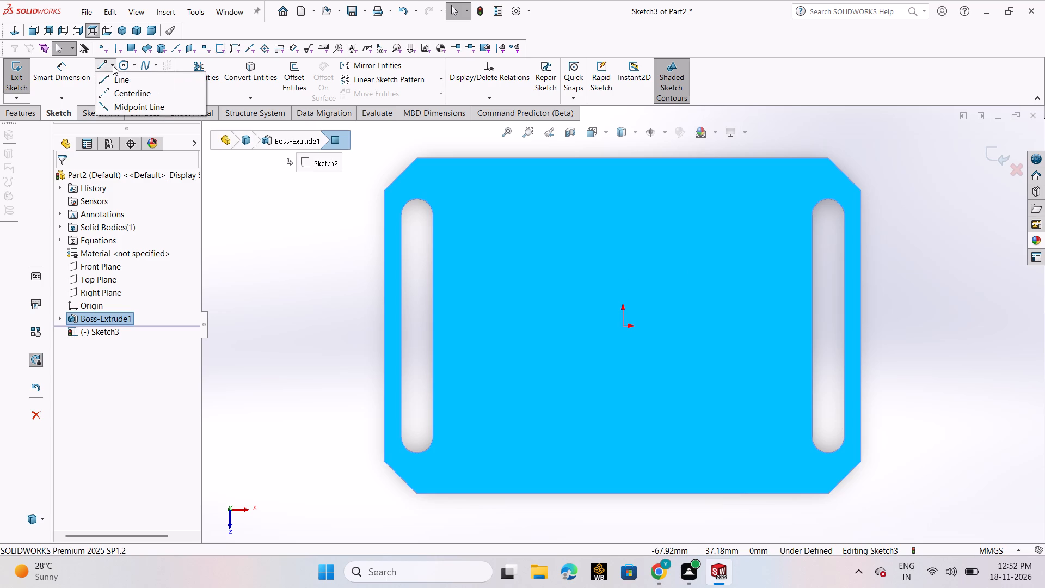
left_click(125, 96)
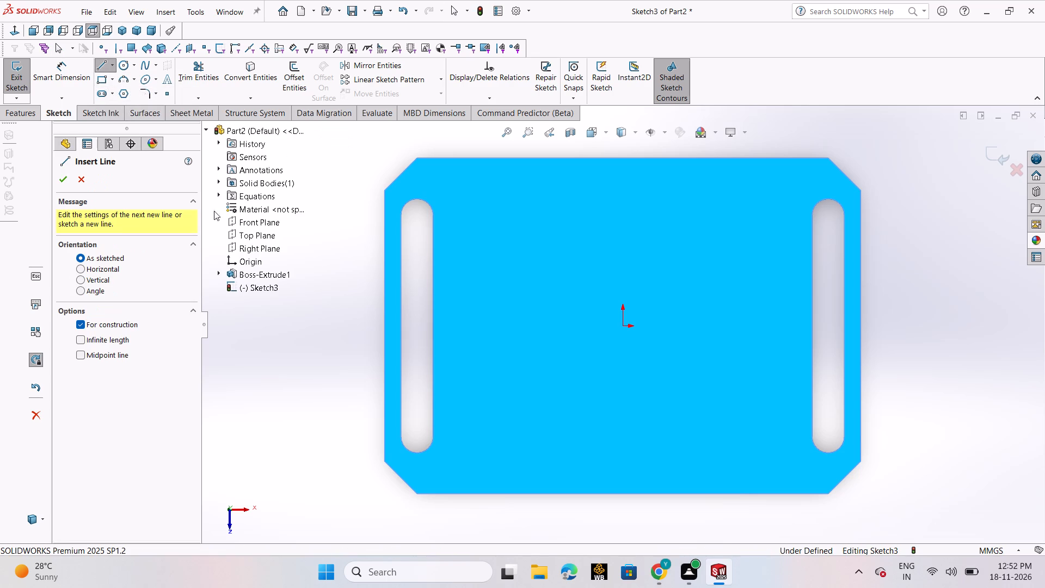
left_click(624, 324)
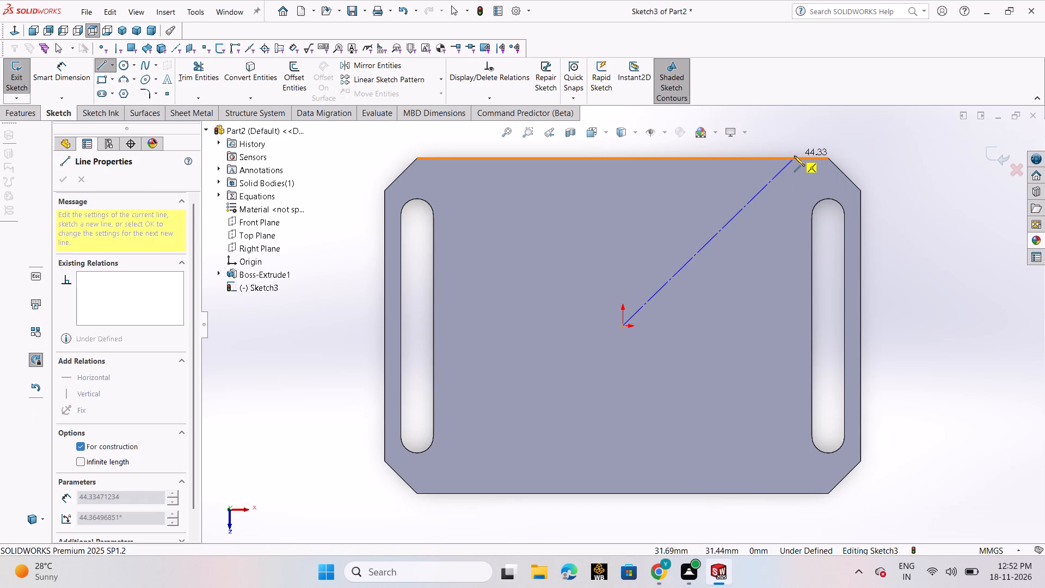
left_click(870, 147)
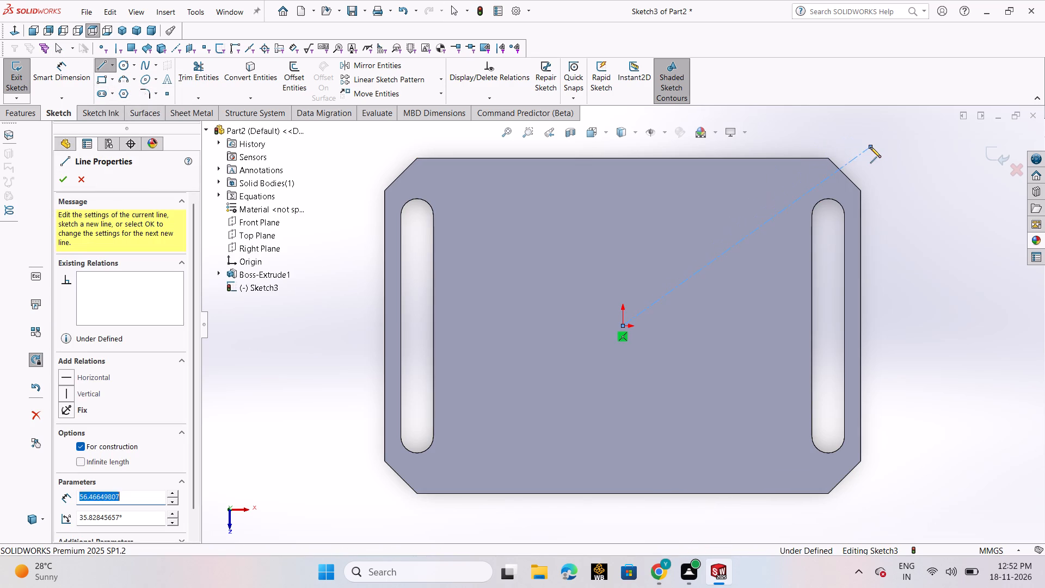
right_click(870, 147)
left_click(883, 152)
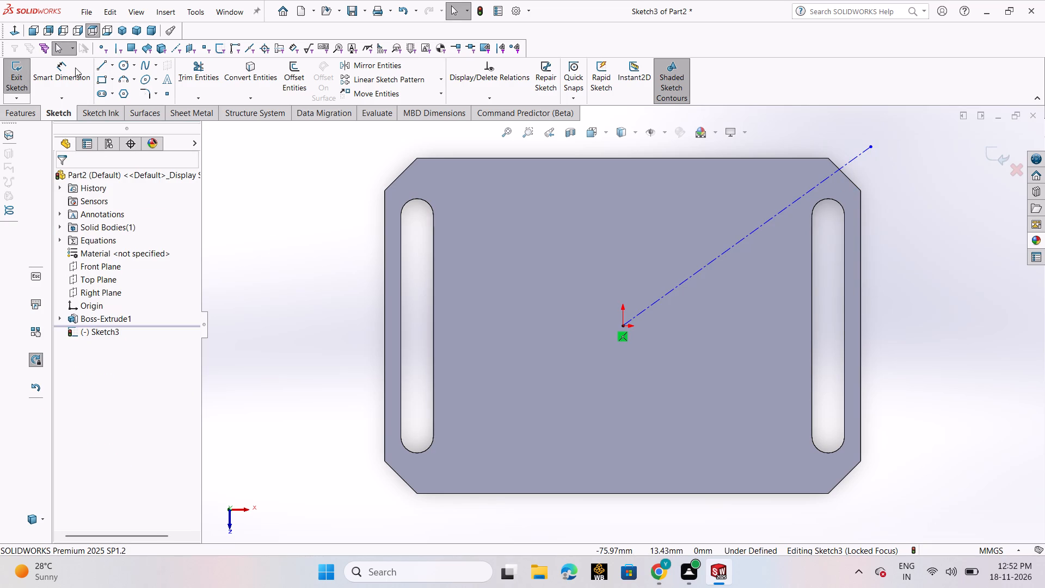
Draw a horizontal centerline about 63 mm long from the origin past the plate's right edge.
left_click(70, 71)
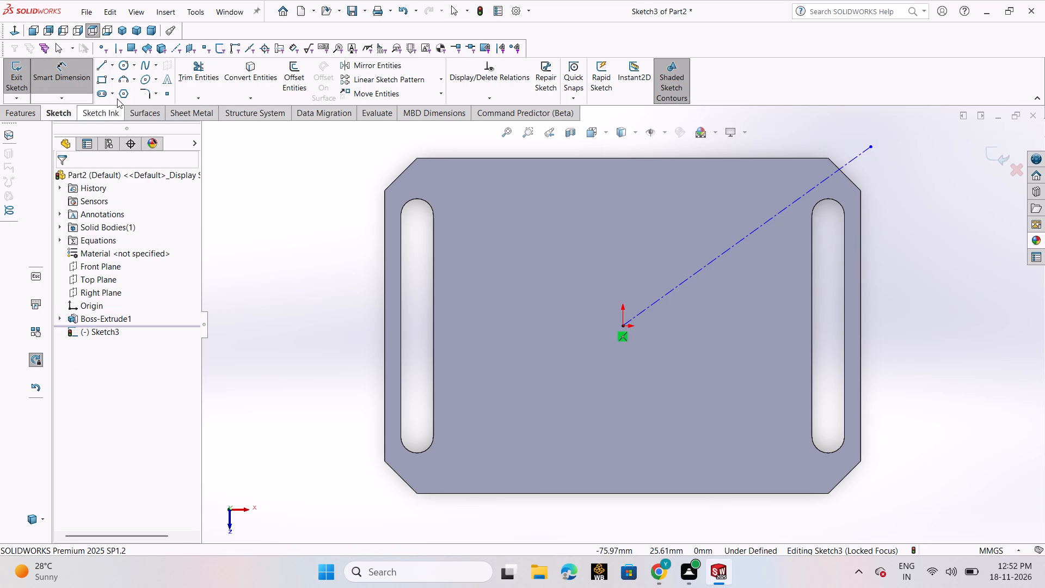
left_click(114, 68)
left_click(119, 98)
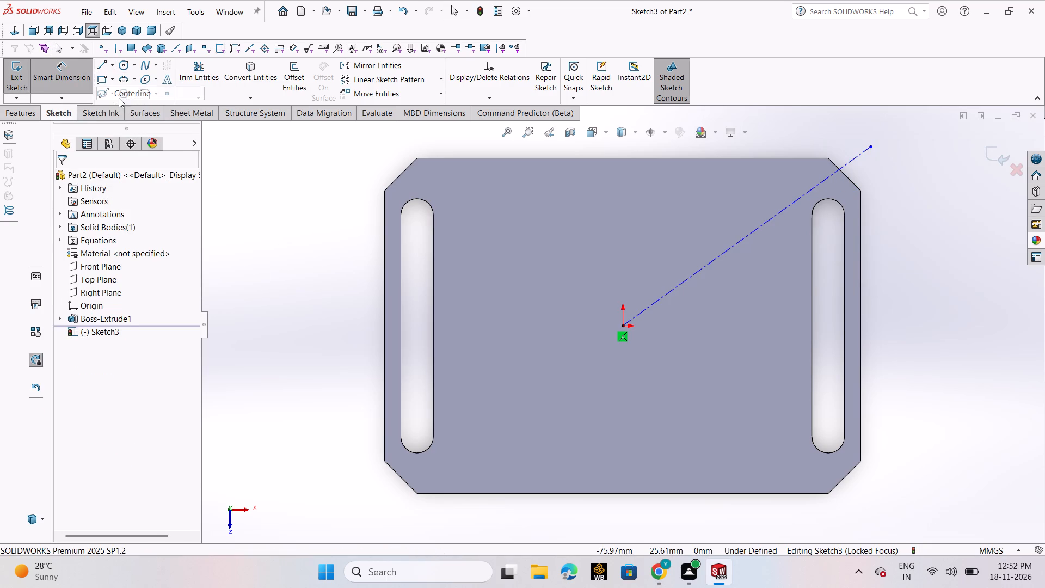
left_click(625, 327)
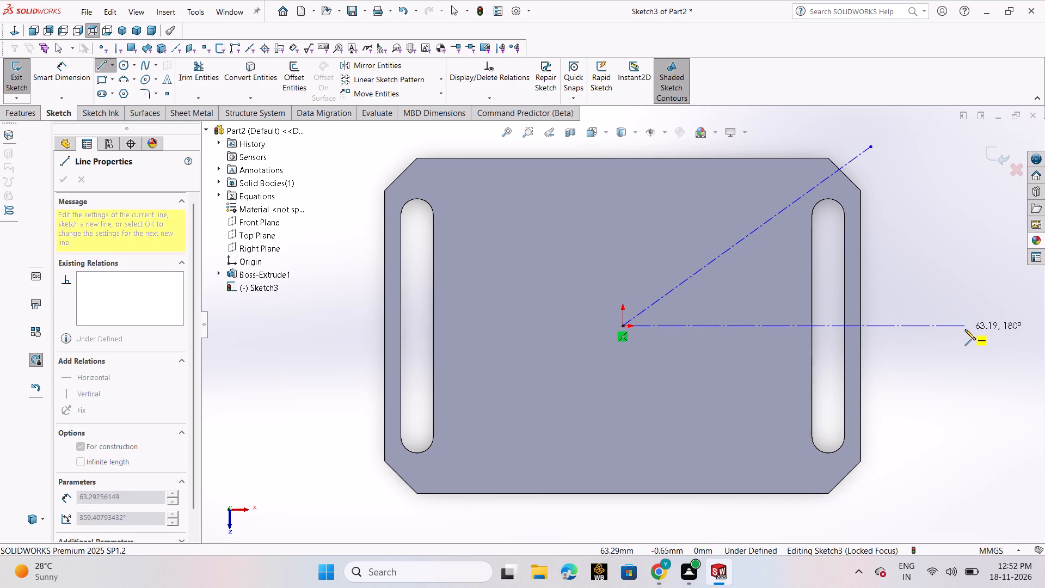
left_click(965, 326)
right_click(965, 326)
left_click(974, 328)
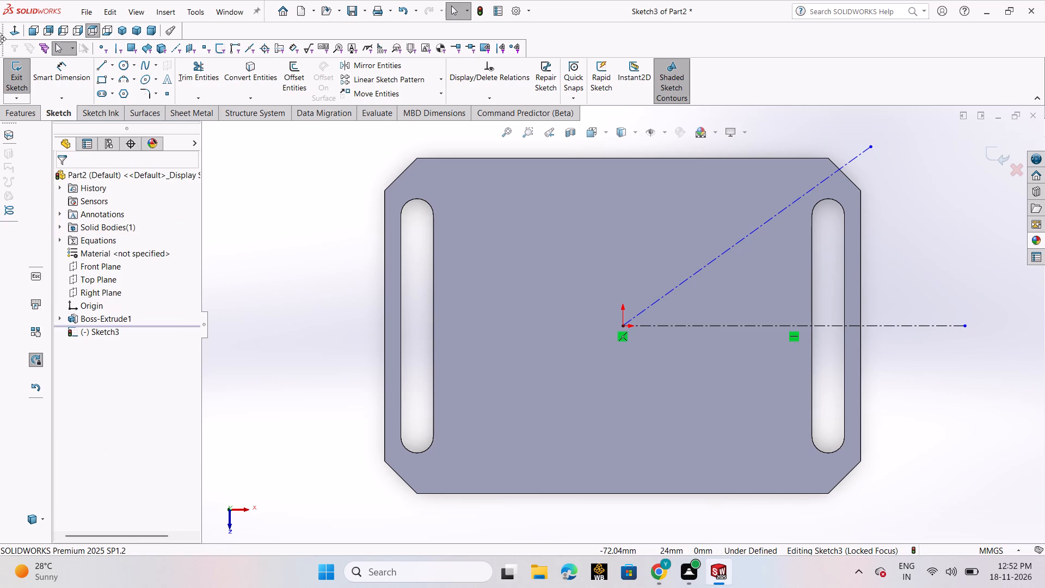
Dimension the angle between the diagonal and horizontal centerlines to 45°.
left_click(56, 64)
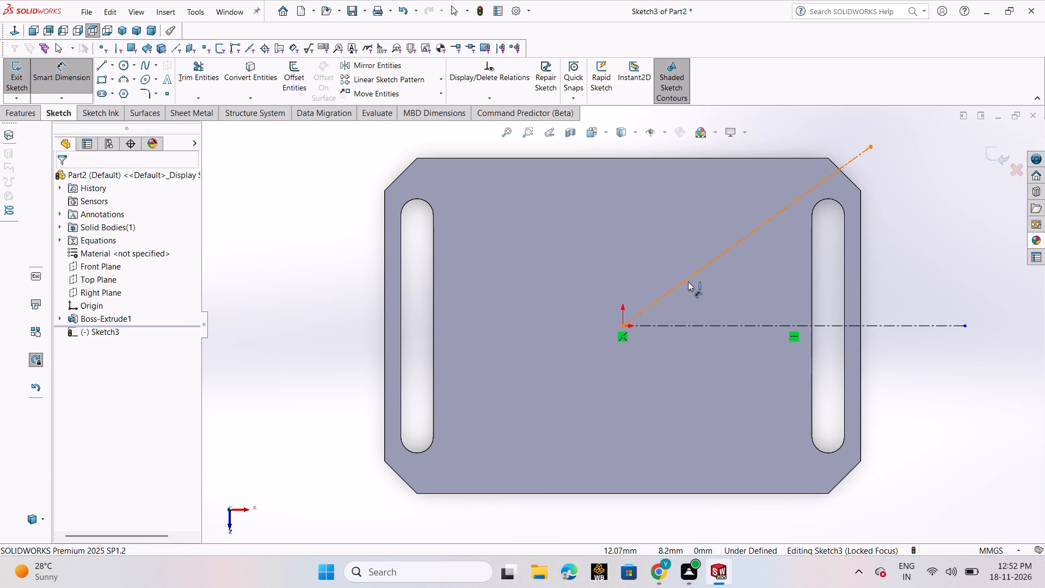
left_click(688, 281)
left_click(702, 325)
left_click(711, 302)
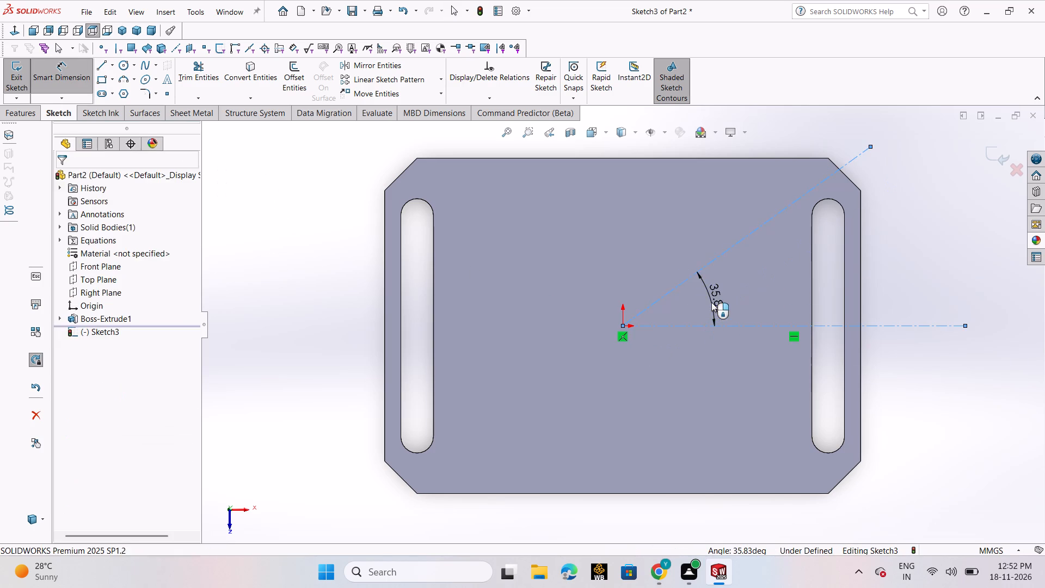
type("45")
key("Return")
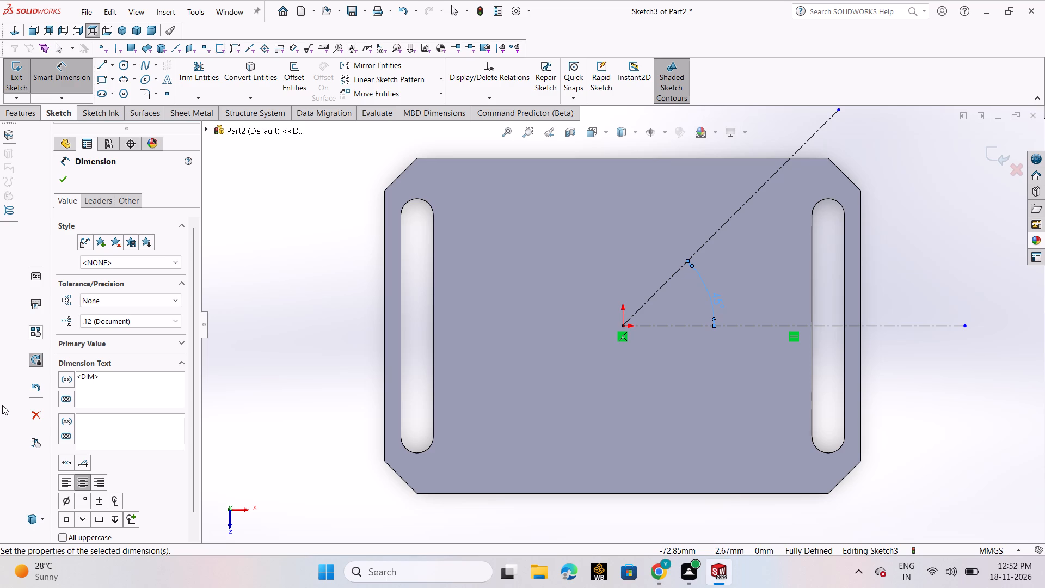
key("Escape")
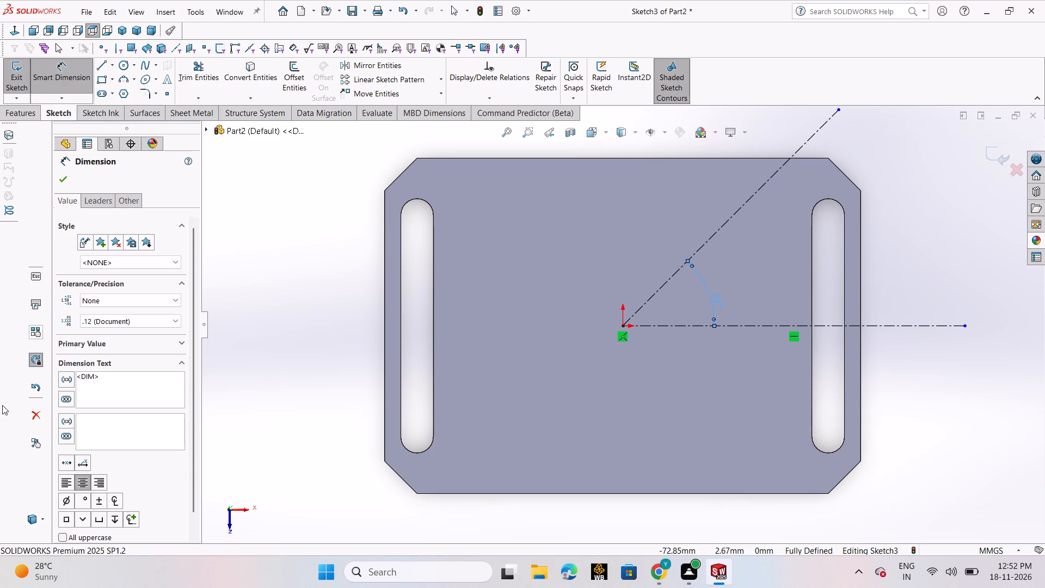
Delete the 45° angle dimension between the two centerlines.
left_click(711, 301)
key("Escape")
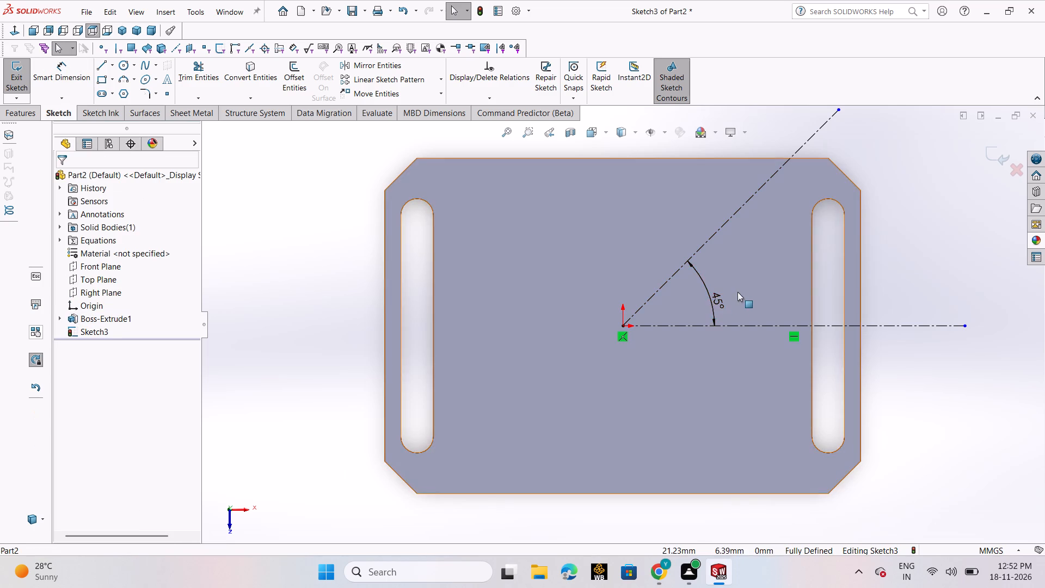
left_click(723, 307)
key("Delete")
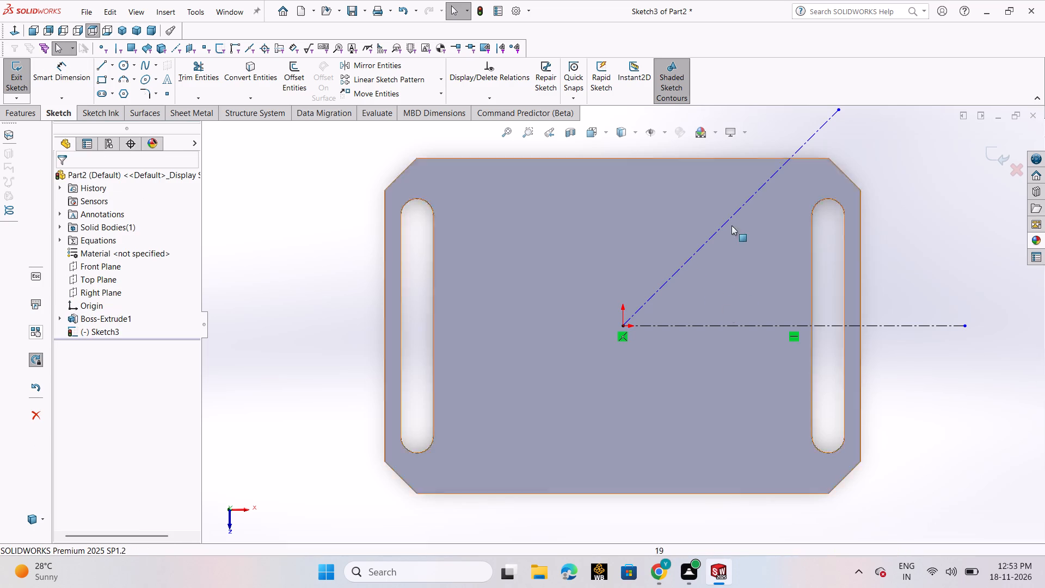
Move the diagonal centerline's free endpoint onto the centre of the right slot's upper arc.
left_click(840, 108)
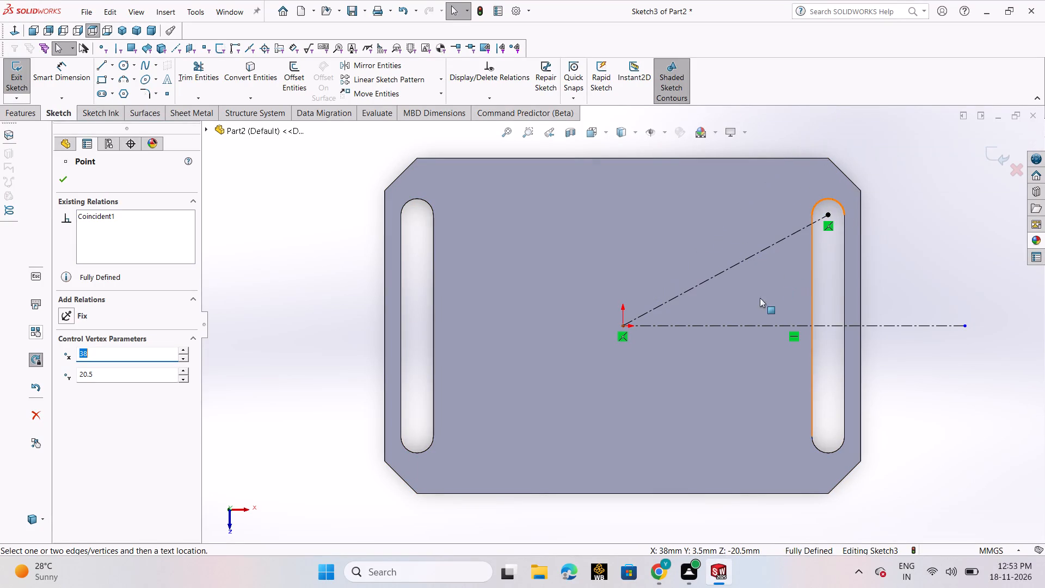
Draw a centerline from the origin to the centre of the left slot's lower arc.
left_click(116, 70)
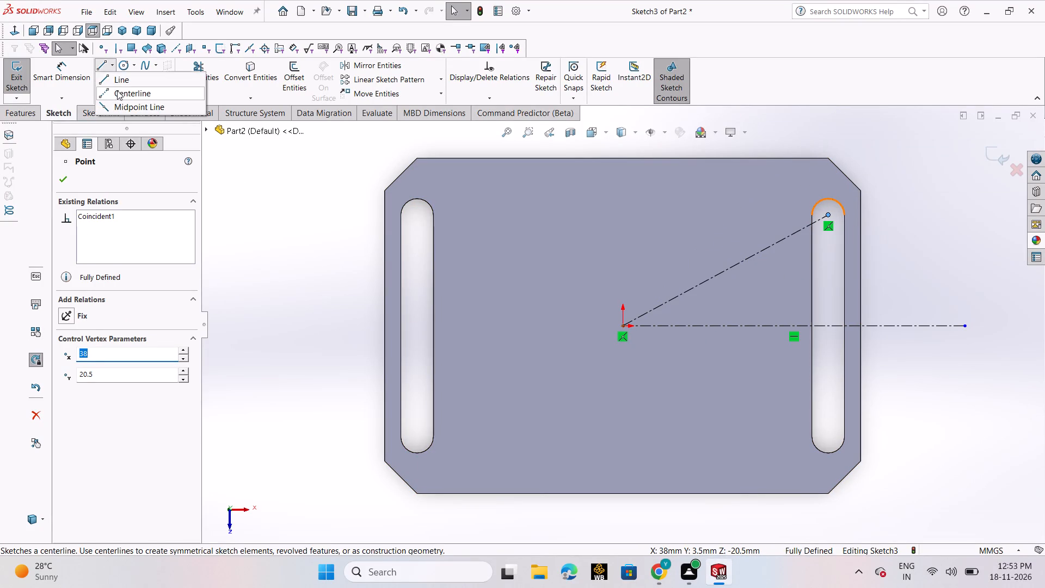
left_click(117, 90)
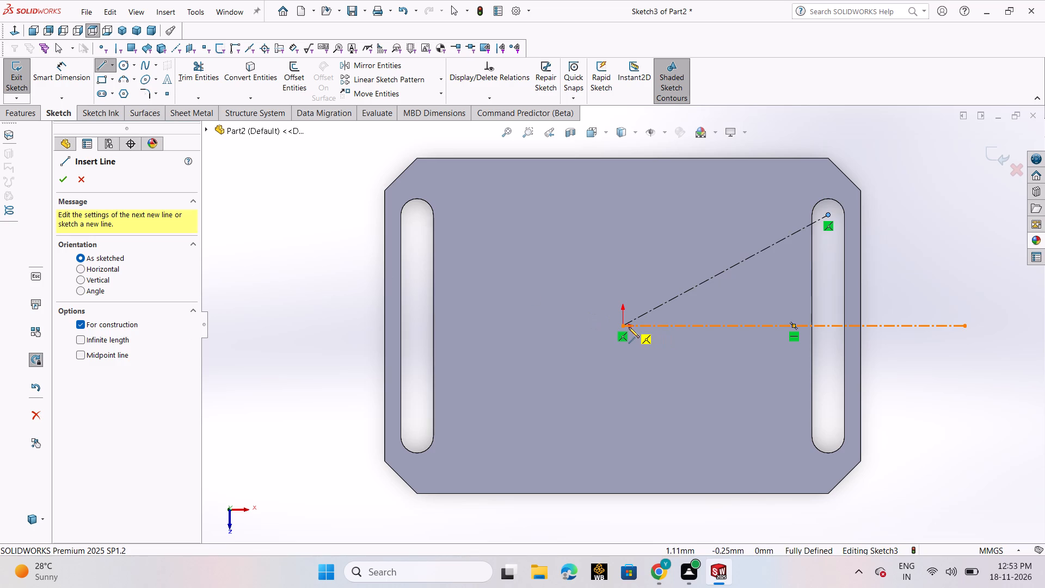
left_click(623, 327)
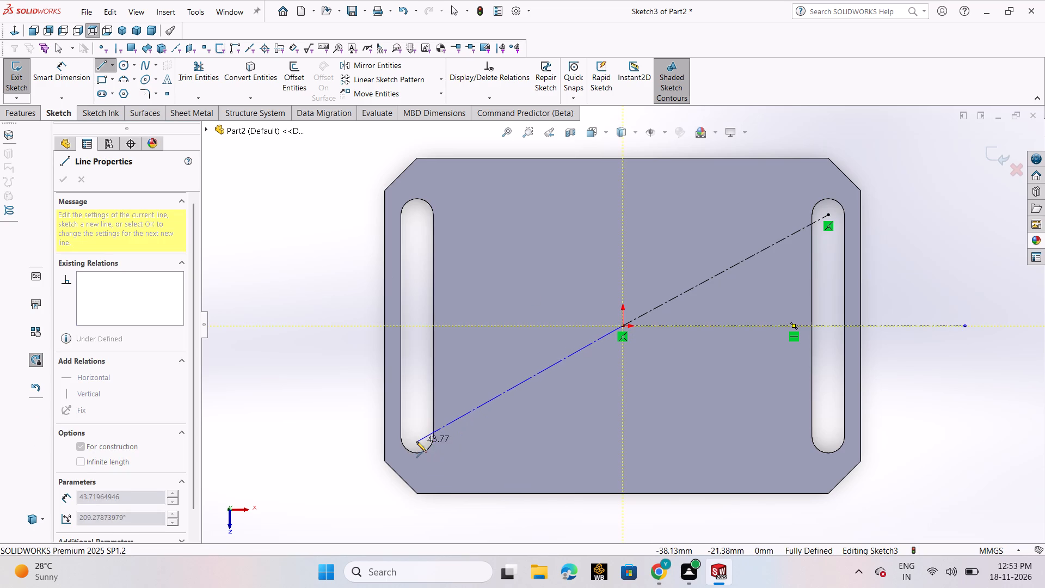
left_click(416, 436)
key("Escape")
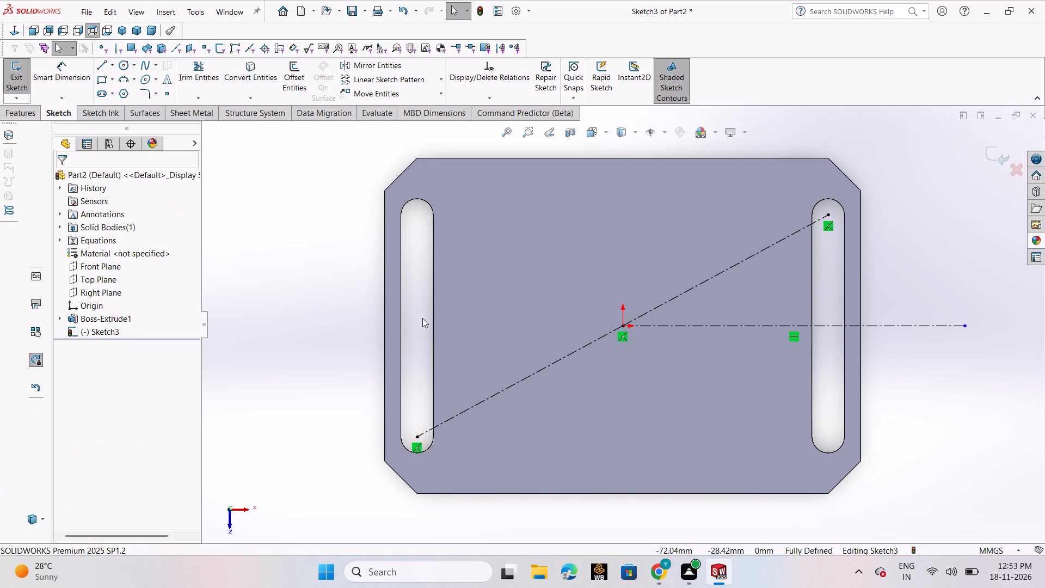
Delete the horizontal centerline that starts at the origin.
left_click(842, 324)
key("Delete")
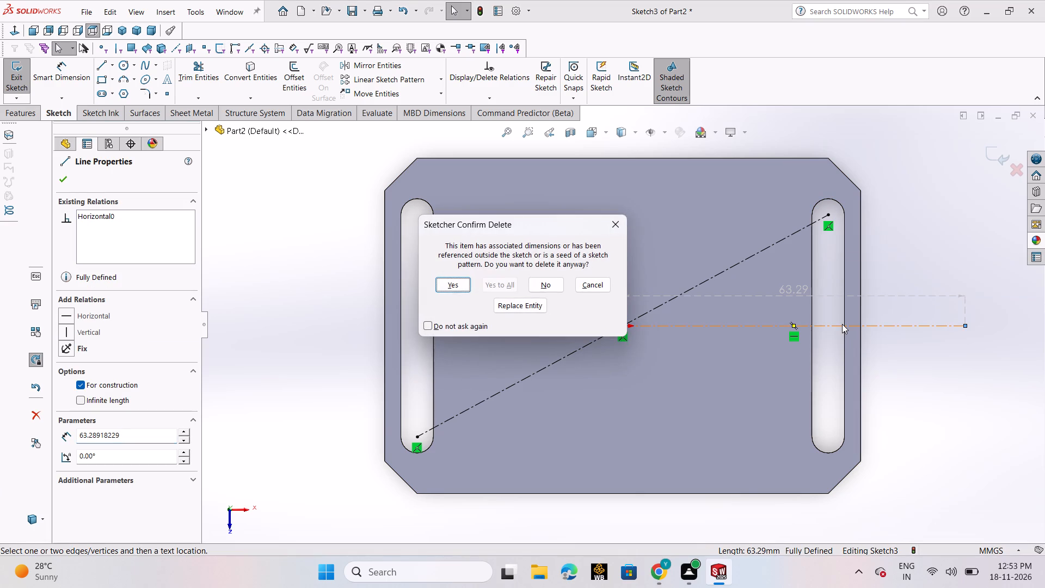
left_click(454, 287)
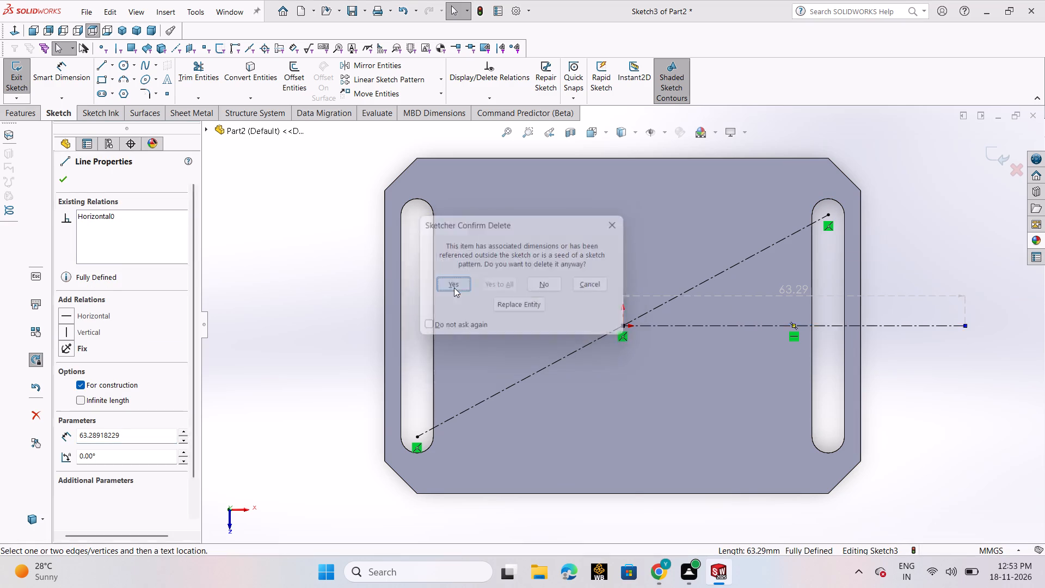
Close the sketch holding the diagonal centerlines on the plate's top face.
left_click(33, 113)
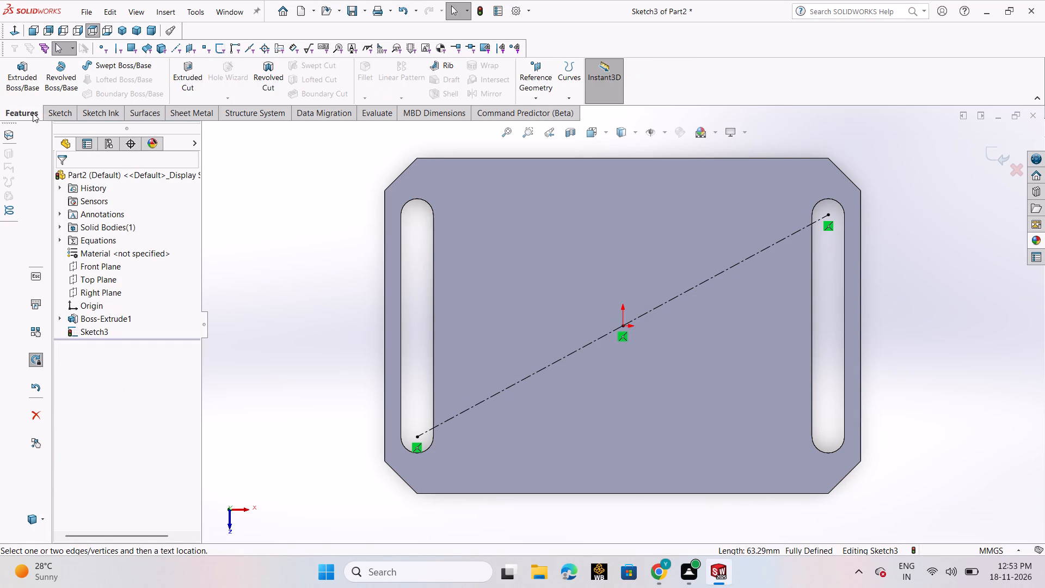
left_click(531, 100)
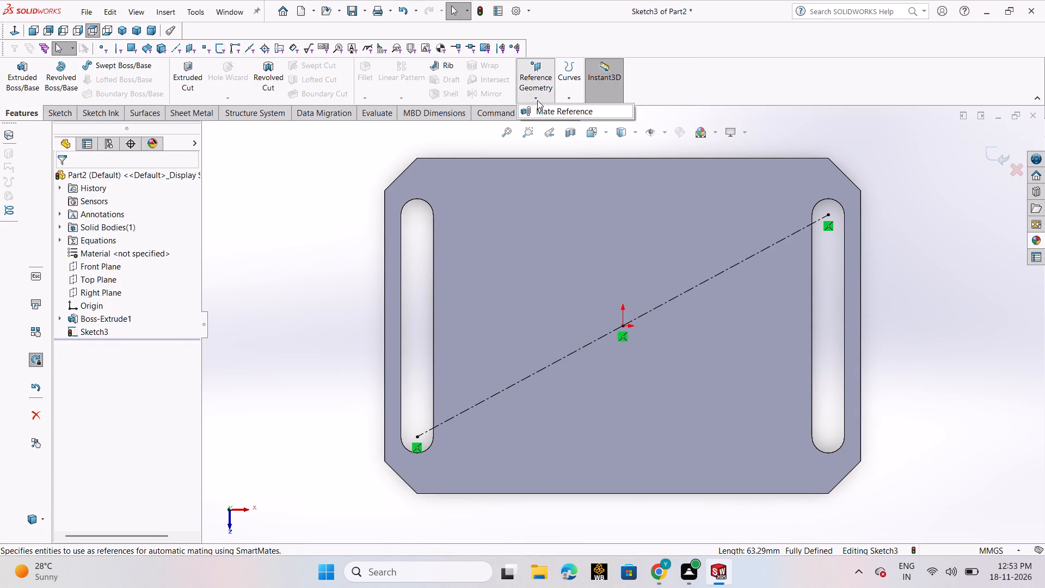
left_click(537, 100)
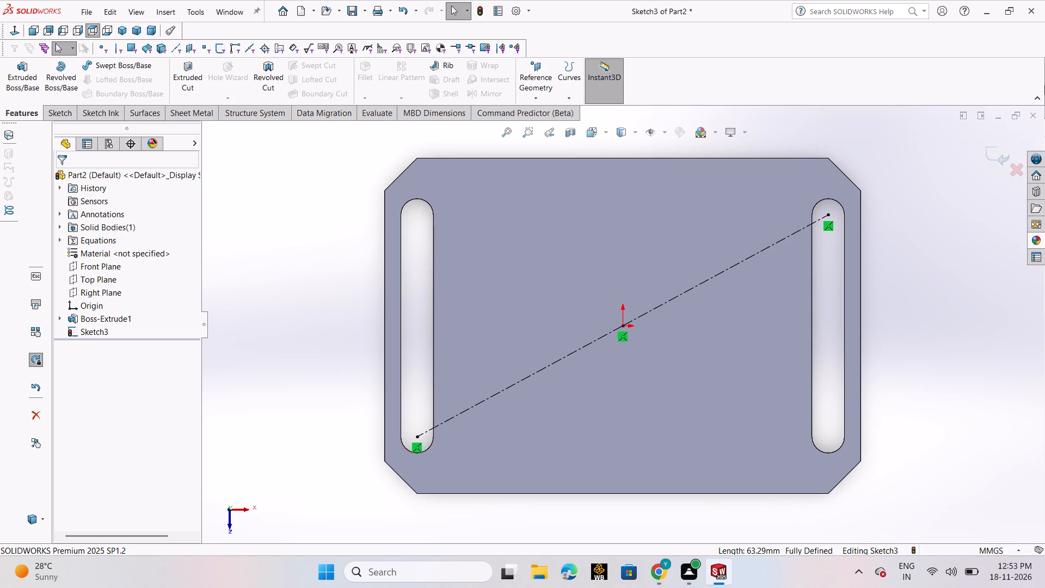
left_click(1003, 153)
Create a reference plane coincident with the diagonal centerline and perpendicular to the plate's bottom face.
left_click(532, 95)
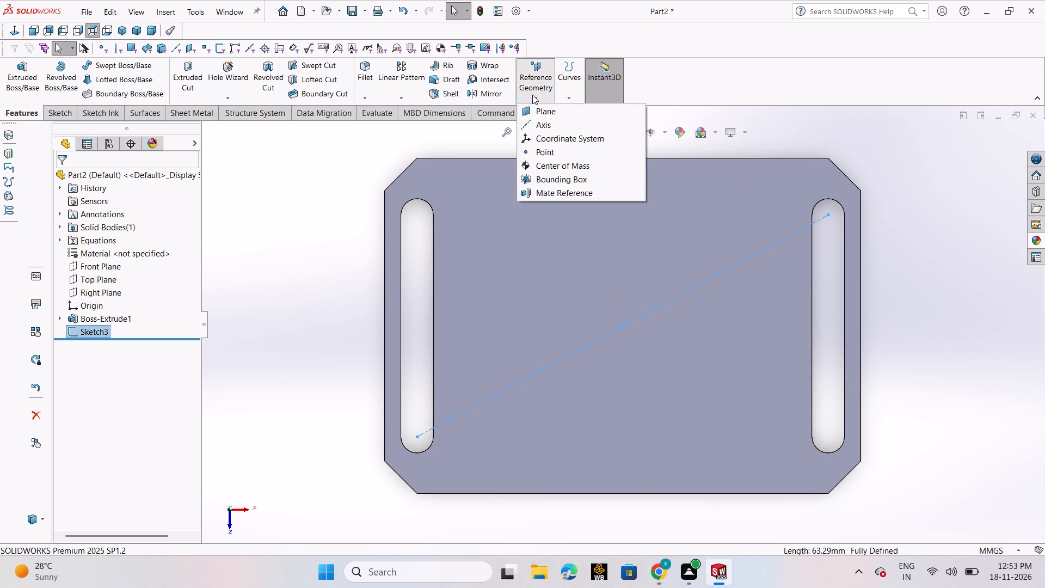
left_click(534, 105)
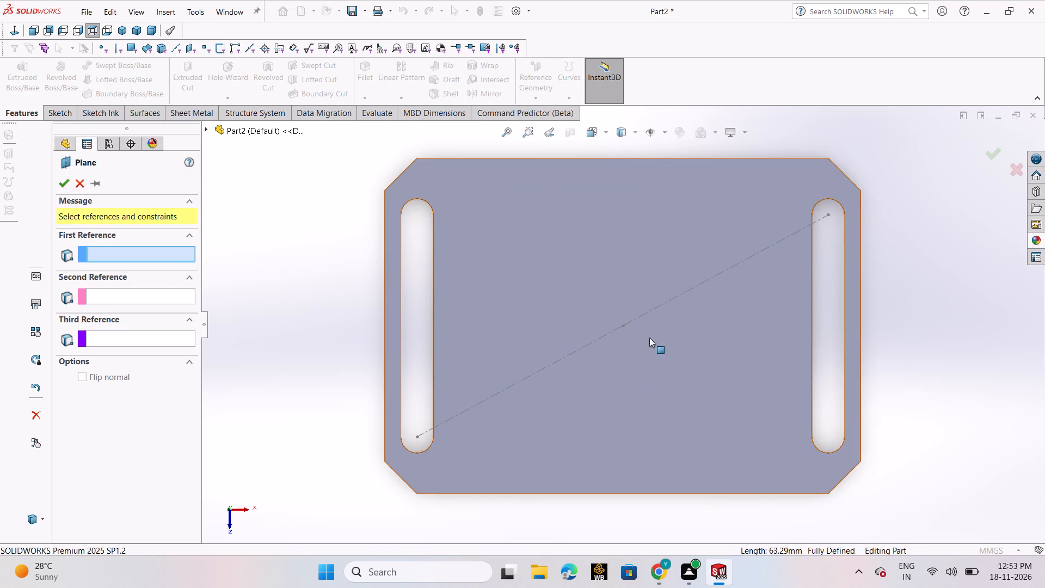
left_click(650, 310)
middle_click_drag(782, 378, 747, 301)
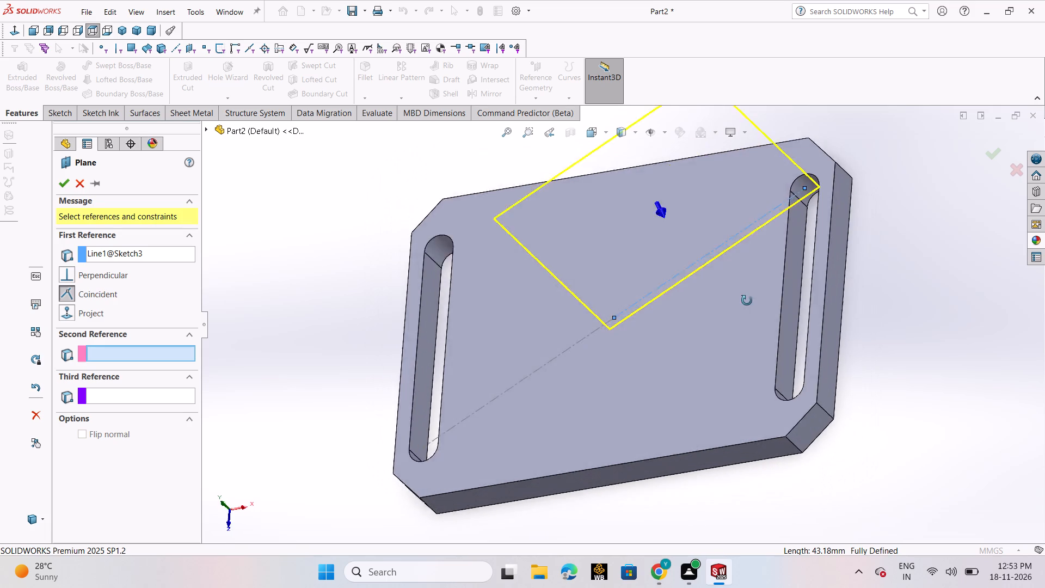
middle_click_drag(747, 301, 684, 244)
left_click(683, 274)
middle_click_drag(853, 296, 923, 302)
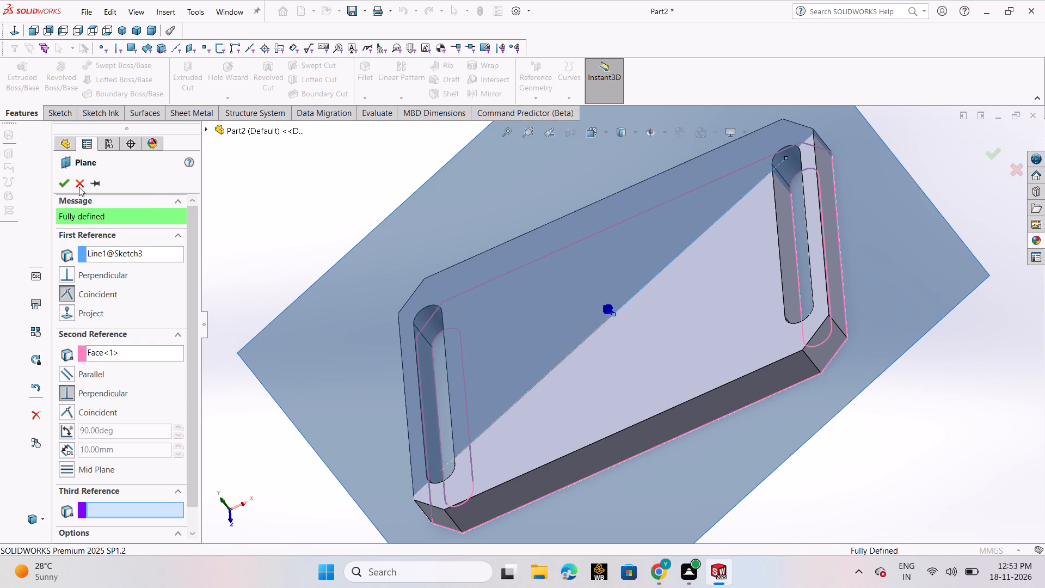
left_click(64, 187)
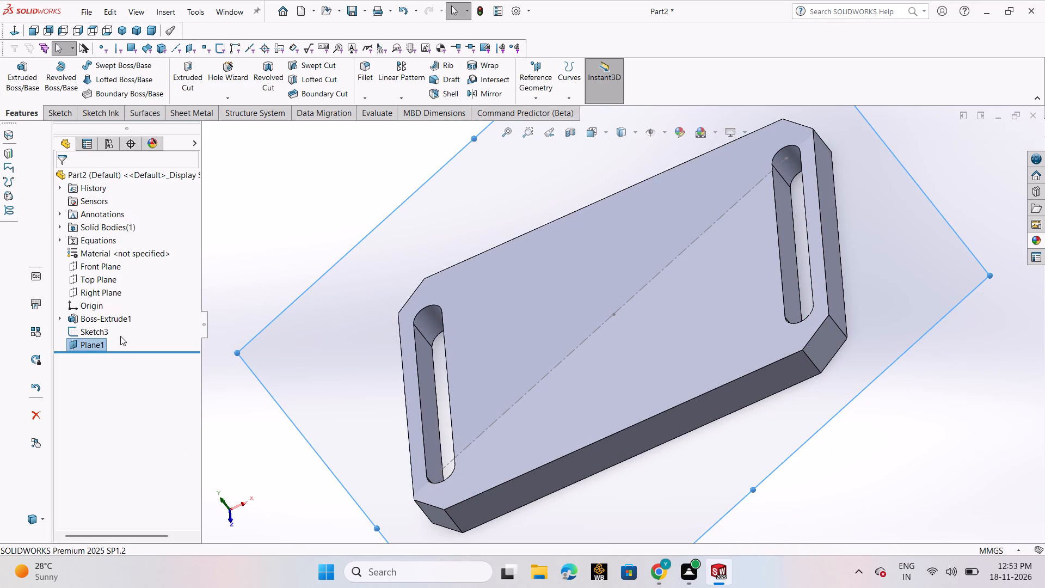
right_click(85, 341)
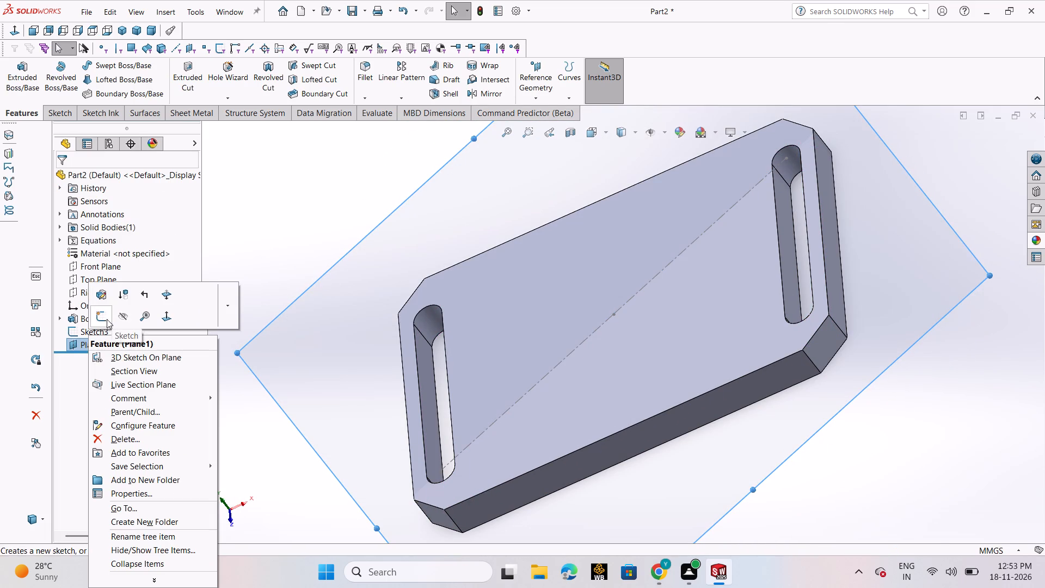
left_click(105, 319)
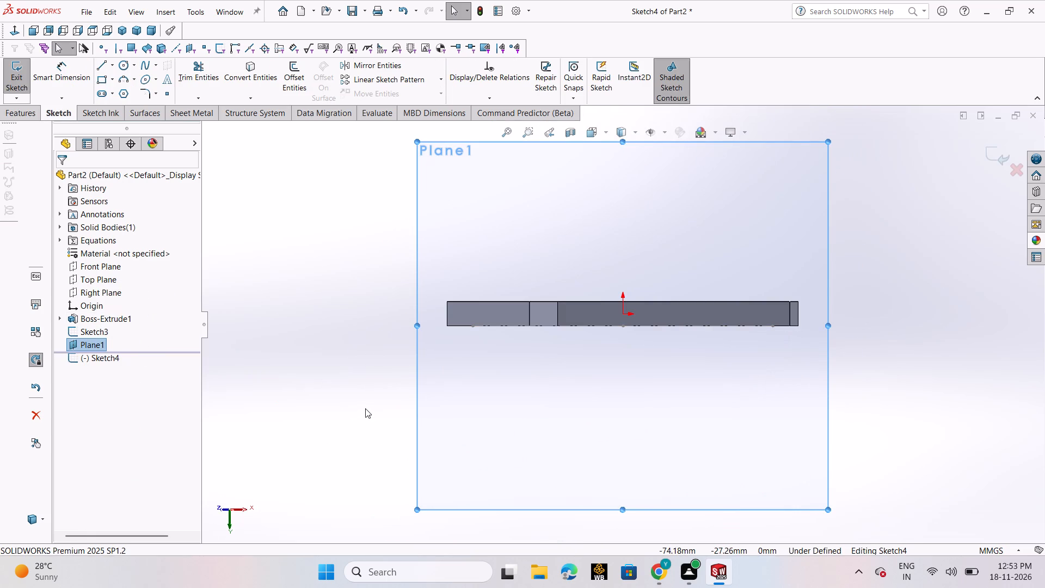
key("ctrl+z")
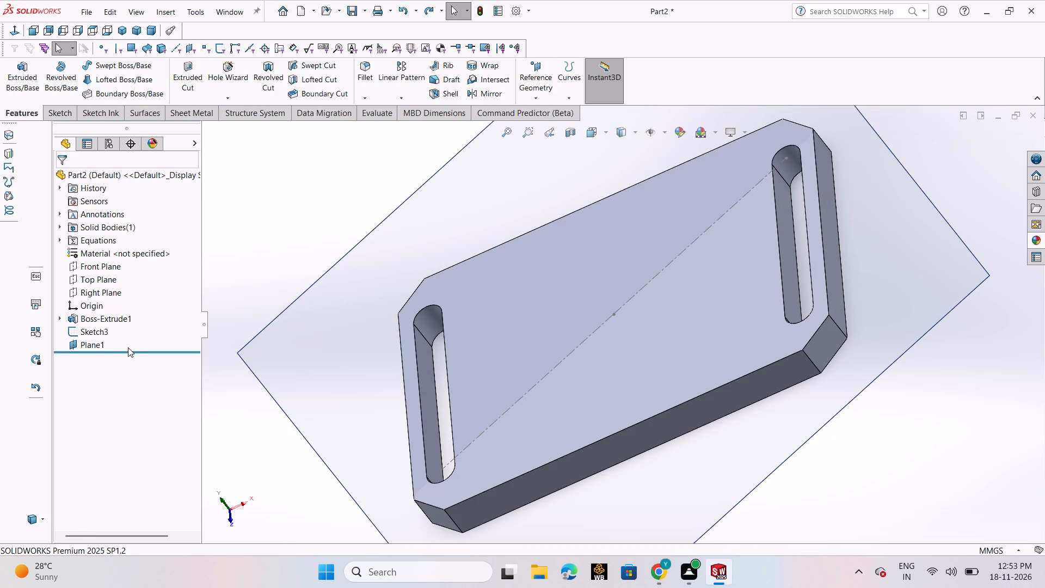
Redefine the diagonal plane by replacing its second reference with the plate's top face, keeping it perpendicular.
left_click(99, 346)
left_click(114, 305)
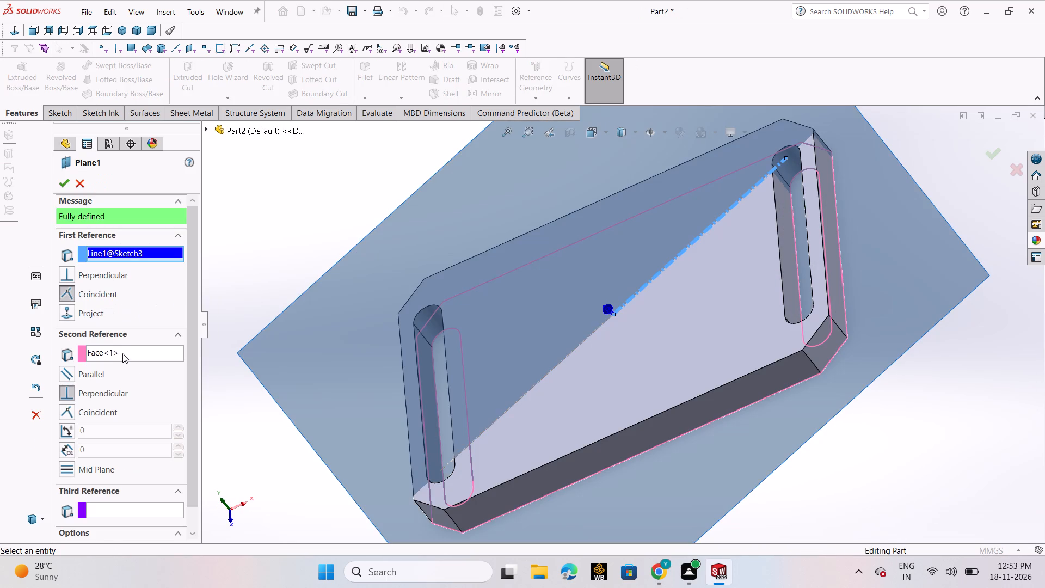
left_click(124, 356)
right_click(124, 356)
left_click(149, 364)
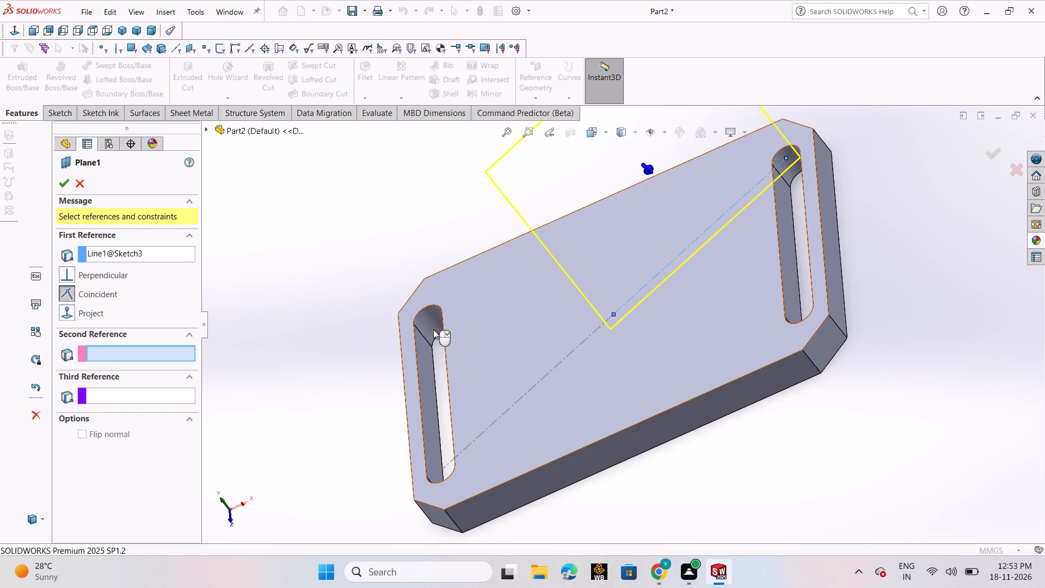
left_click(520, 311)
scroll(522, 311, "up", 3)
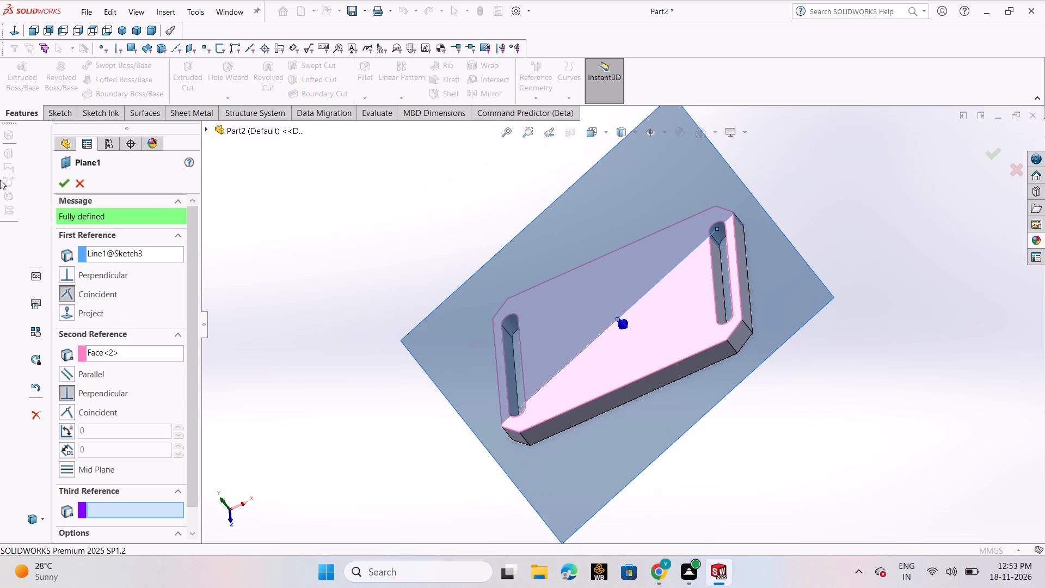
left_click(65, 185)
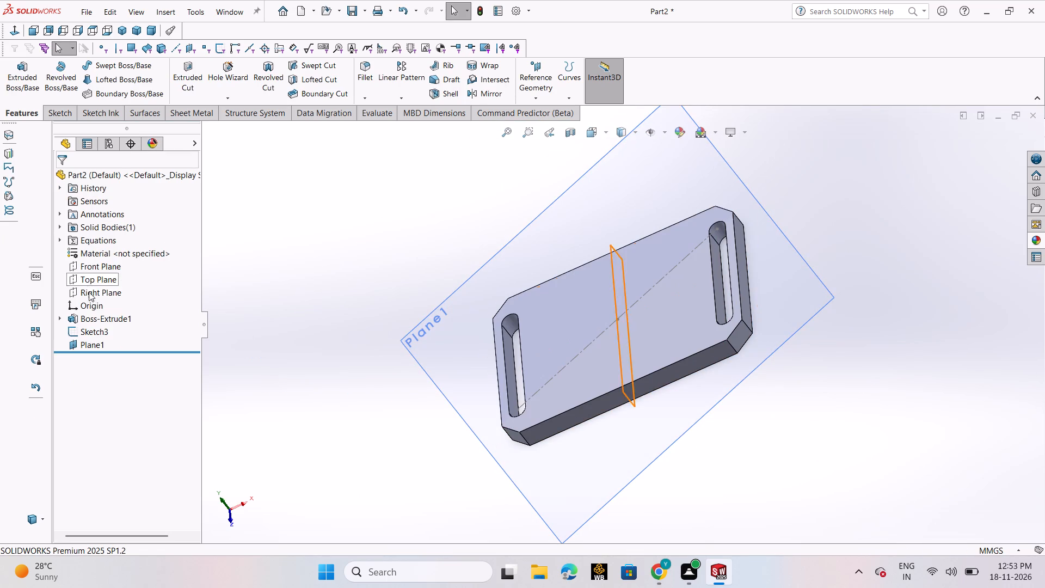
Start a sketch on the diagonal plane and draw a slanted line about 26 mm long, rising at about 38° to above the plate's centre.
left_click(88, 344)
left_click(107, 315)
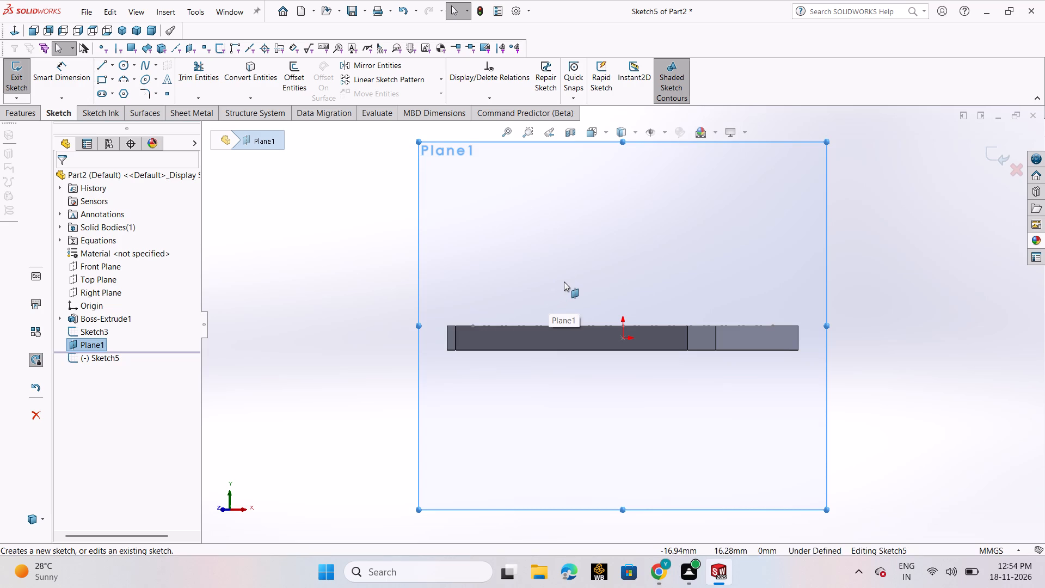
middle_click_drag(644, 407, 668, 460)
scroll(644, 407, "down", 1)
scroll(668, 460, "up", 1)
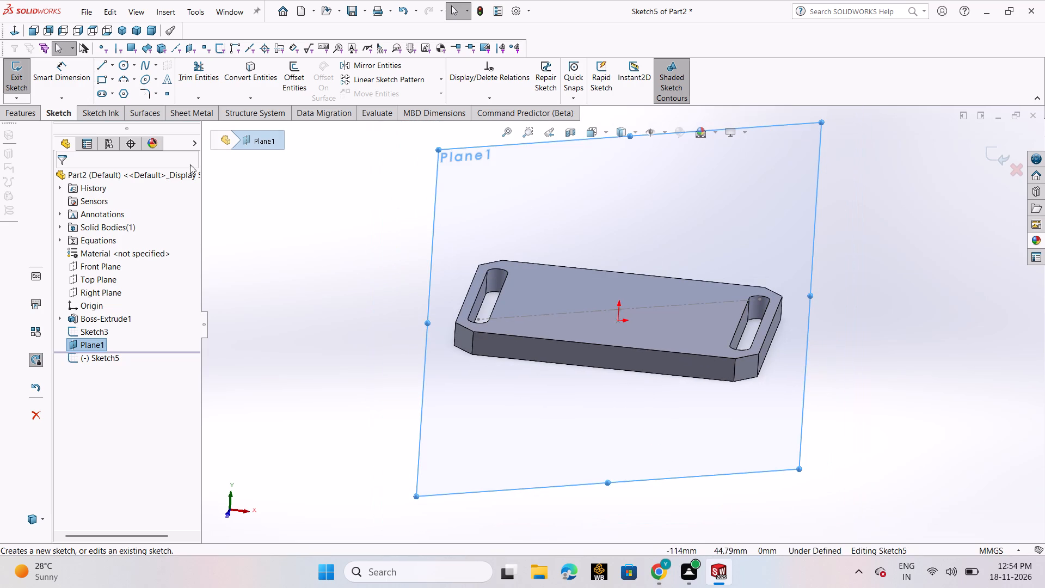
left_click(110, 66)
left_click(117, 80)
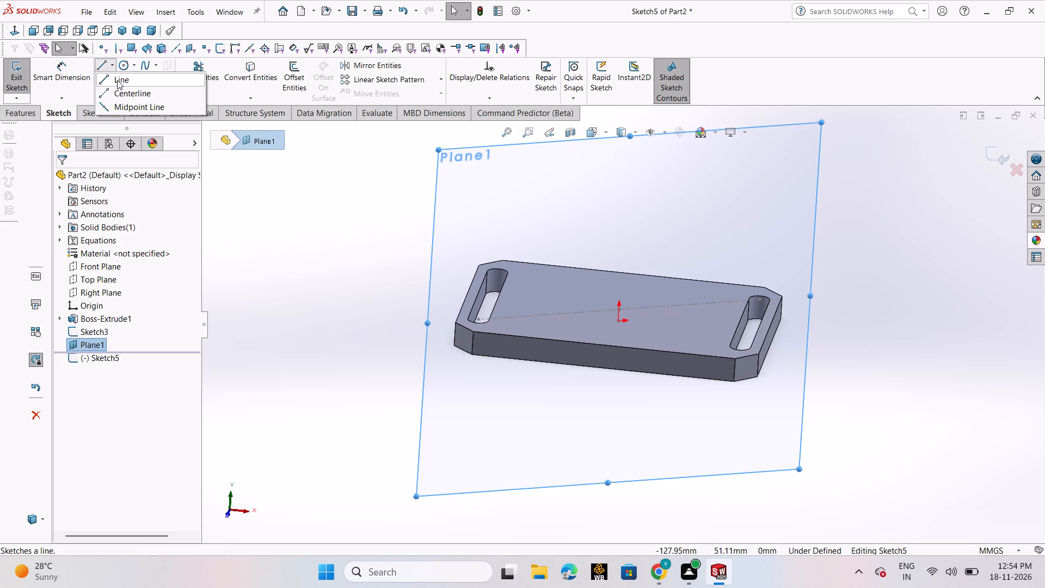
left_click(552, 315)
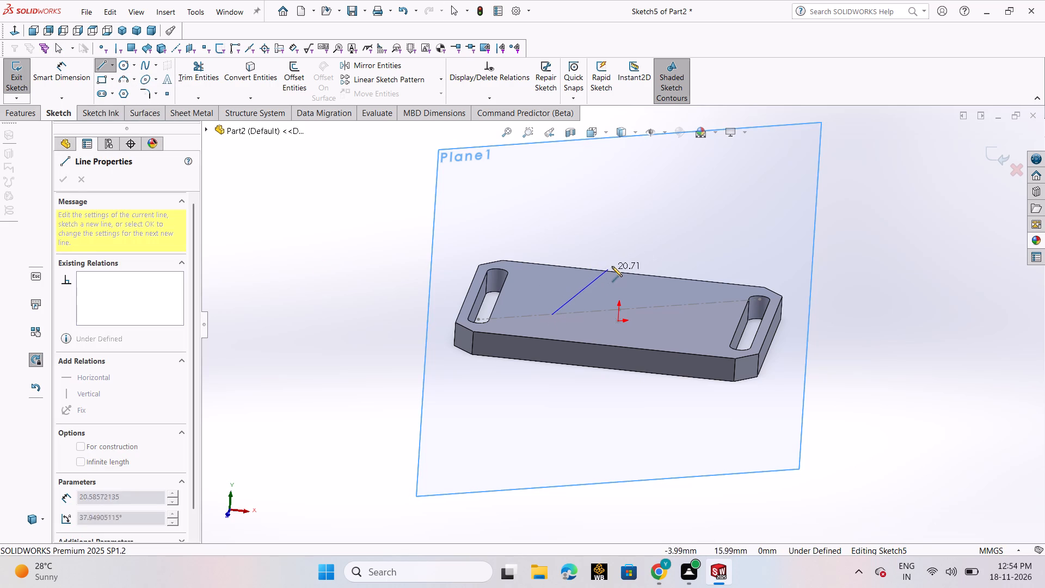
left_click(623, 258)
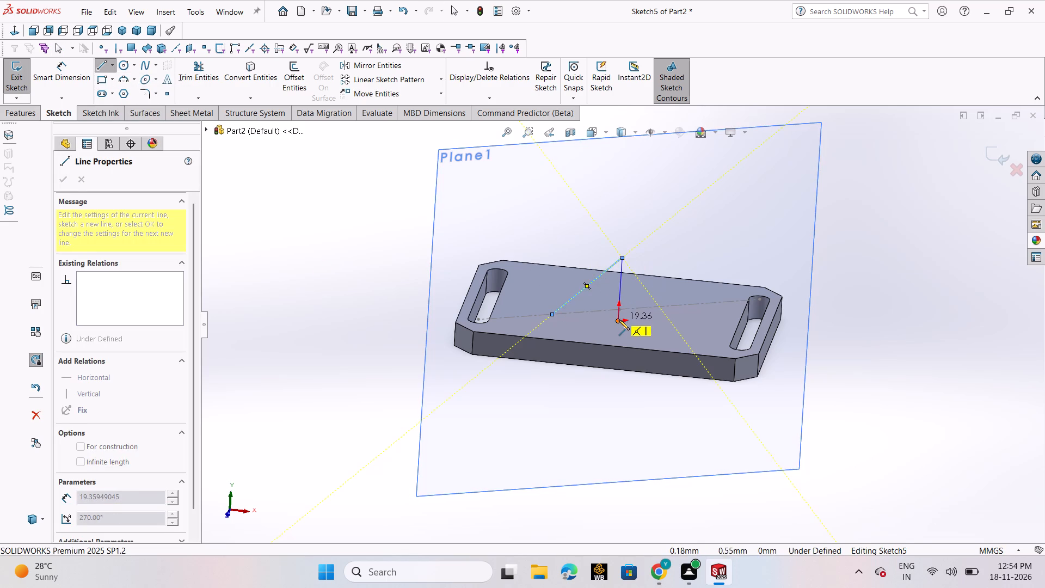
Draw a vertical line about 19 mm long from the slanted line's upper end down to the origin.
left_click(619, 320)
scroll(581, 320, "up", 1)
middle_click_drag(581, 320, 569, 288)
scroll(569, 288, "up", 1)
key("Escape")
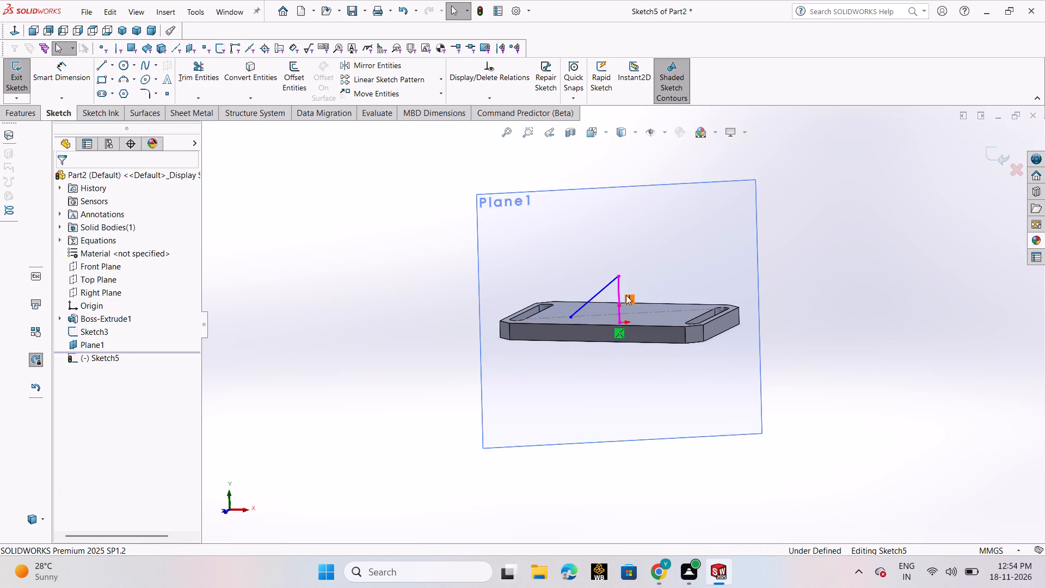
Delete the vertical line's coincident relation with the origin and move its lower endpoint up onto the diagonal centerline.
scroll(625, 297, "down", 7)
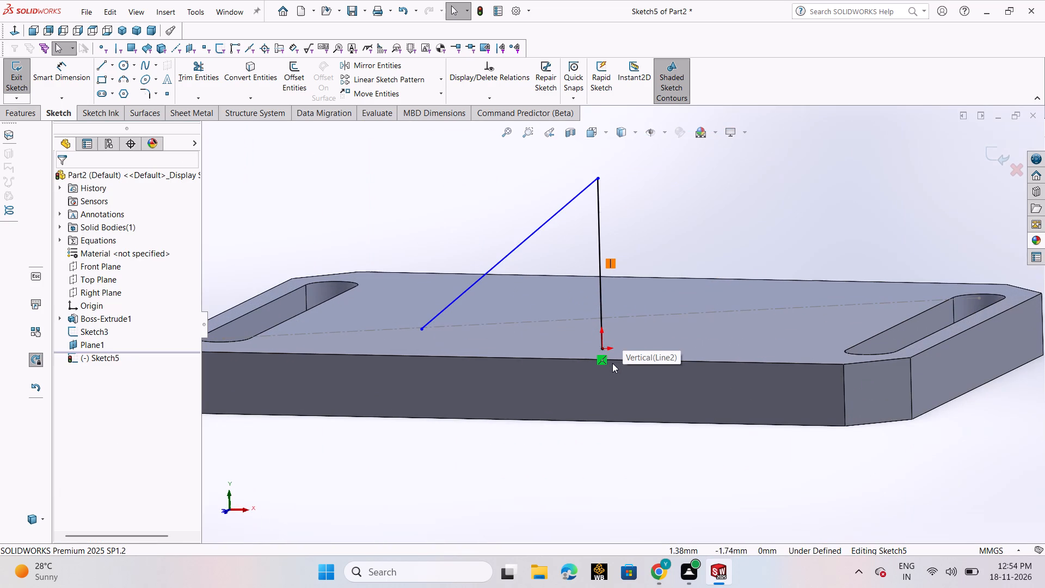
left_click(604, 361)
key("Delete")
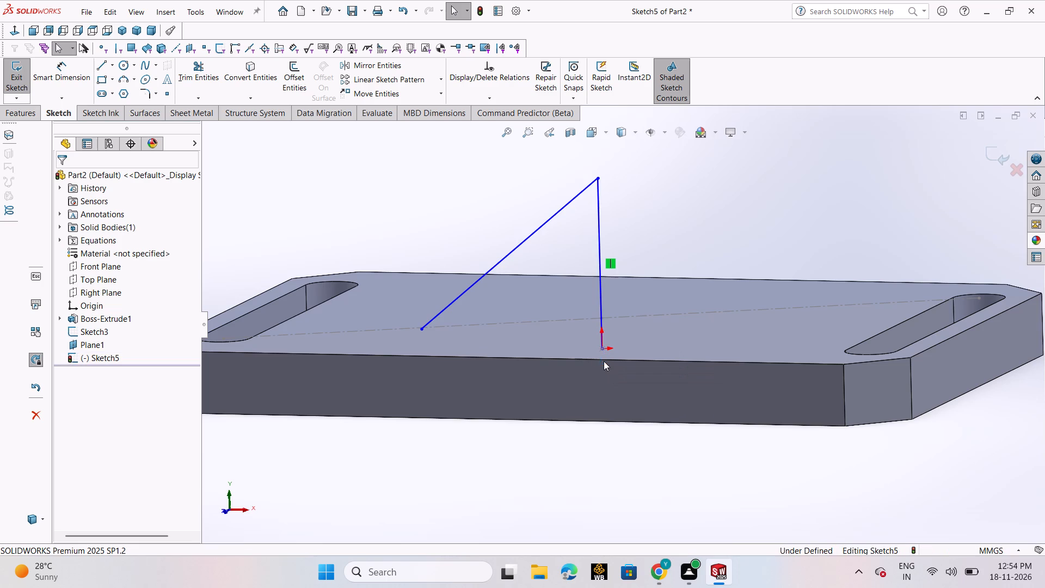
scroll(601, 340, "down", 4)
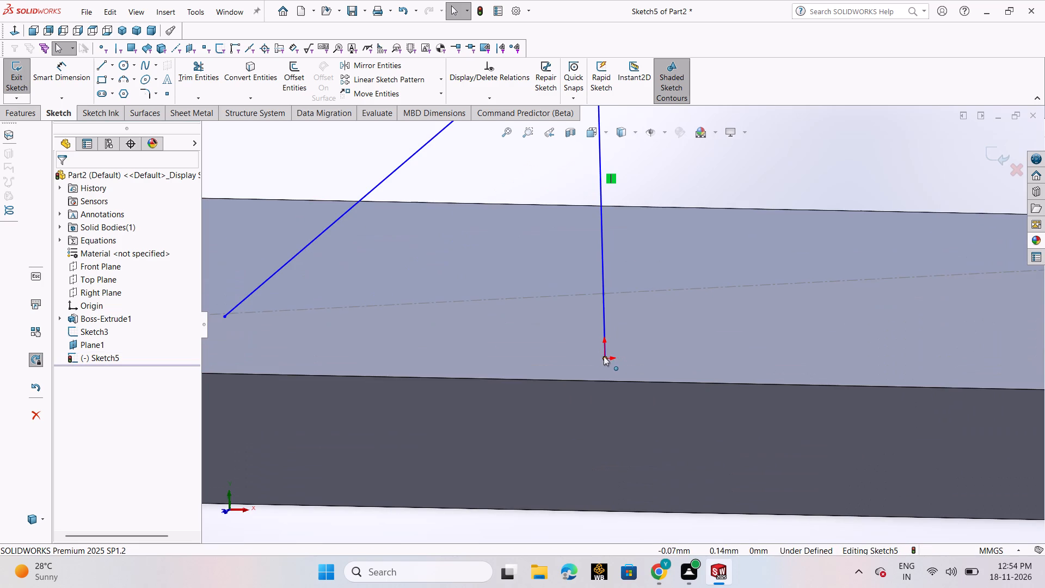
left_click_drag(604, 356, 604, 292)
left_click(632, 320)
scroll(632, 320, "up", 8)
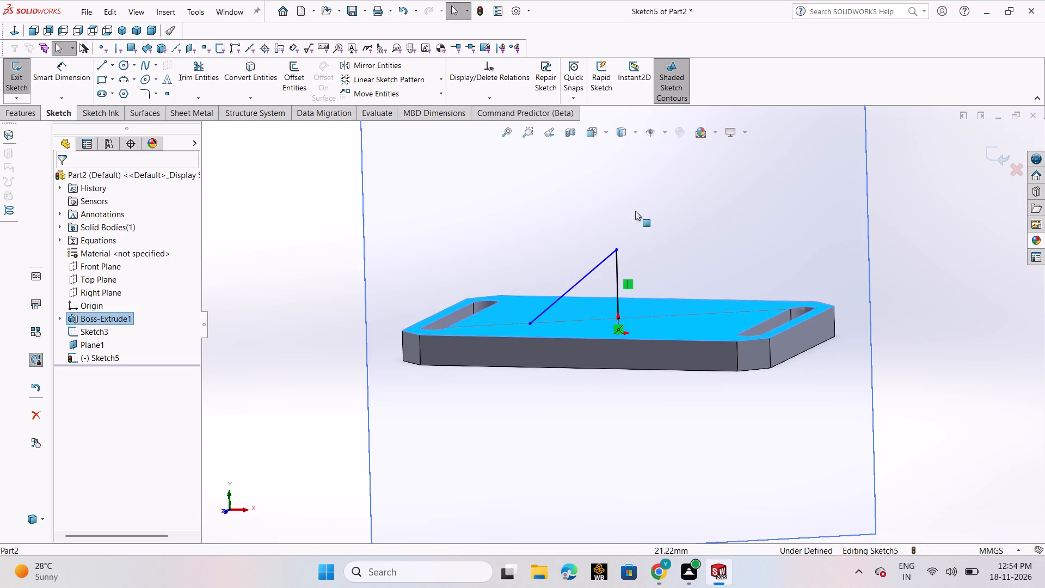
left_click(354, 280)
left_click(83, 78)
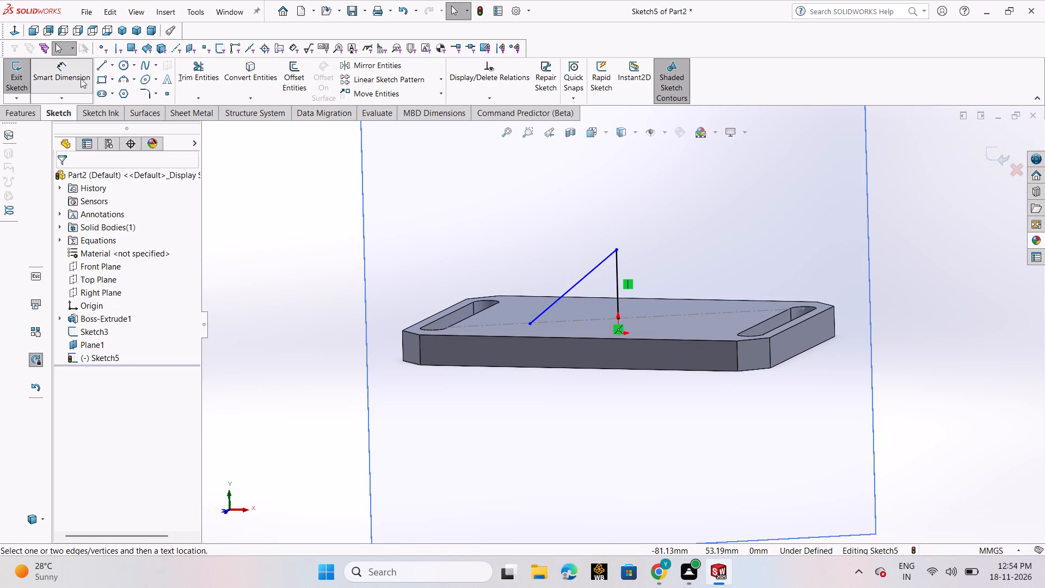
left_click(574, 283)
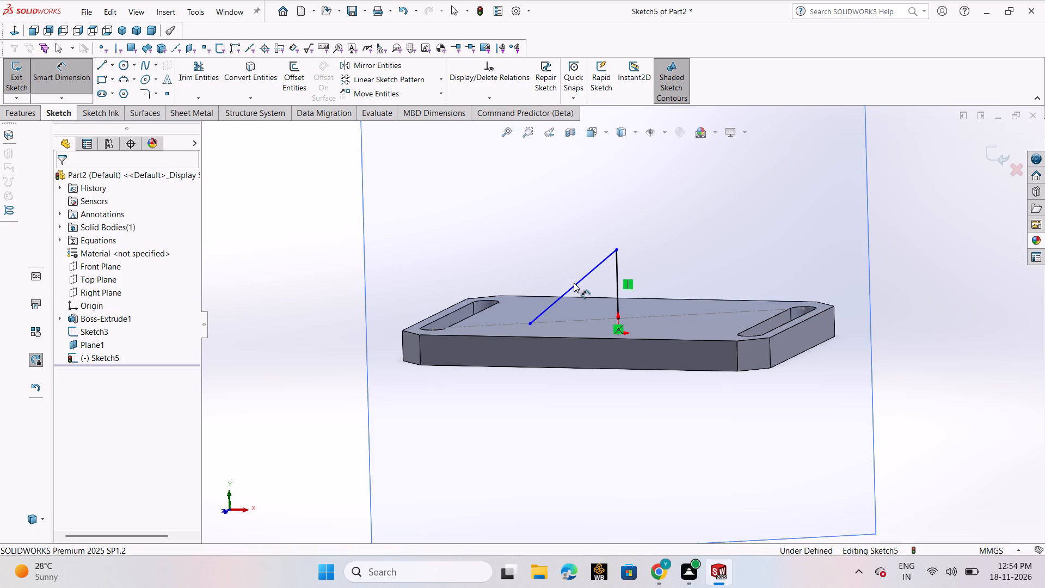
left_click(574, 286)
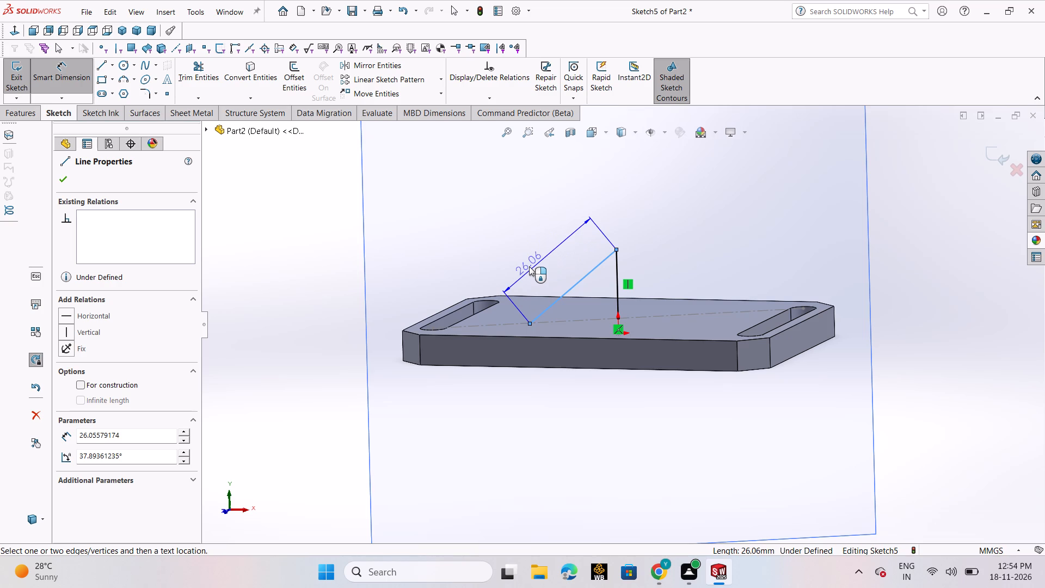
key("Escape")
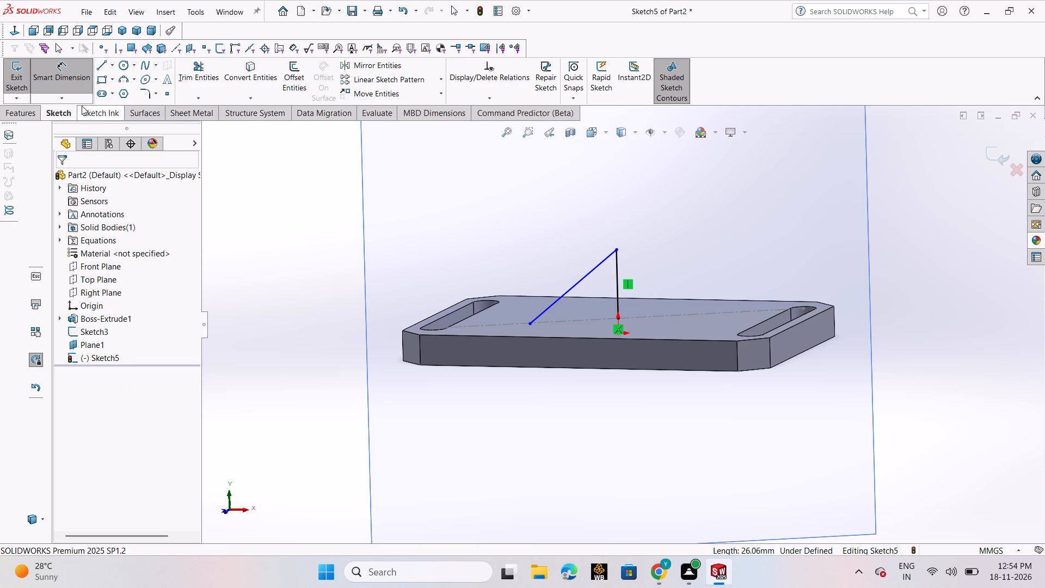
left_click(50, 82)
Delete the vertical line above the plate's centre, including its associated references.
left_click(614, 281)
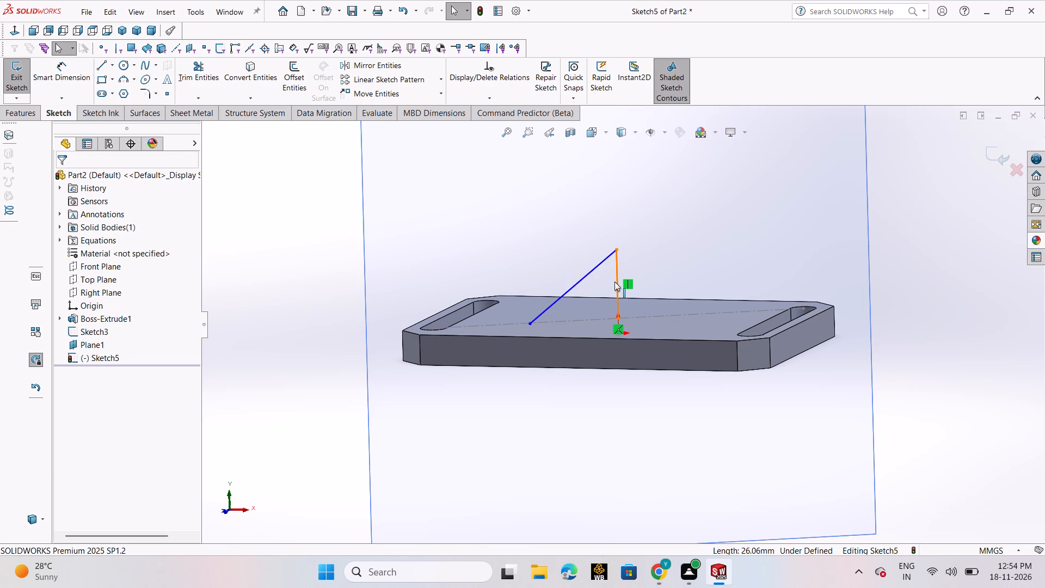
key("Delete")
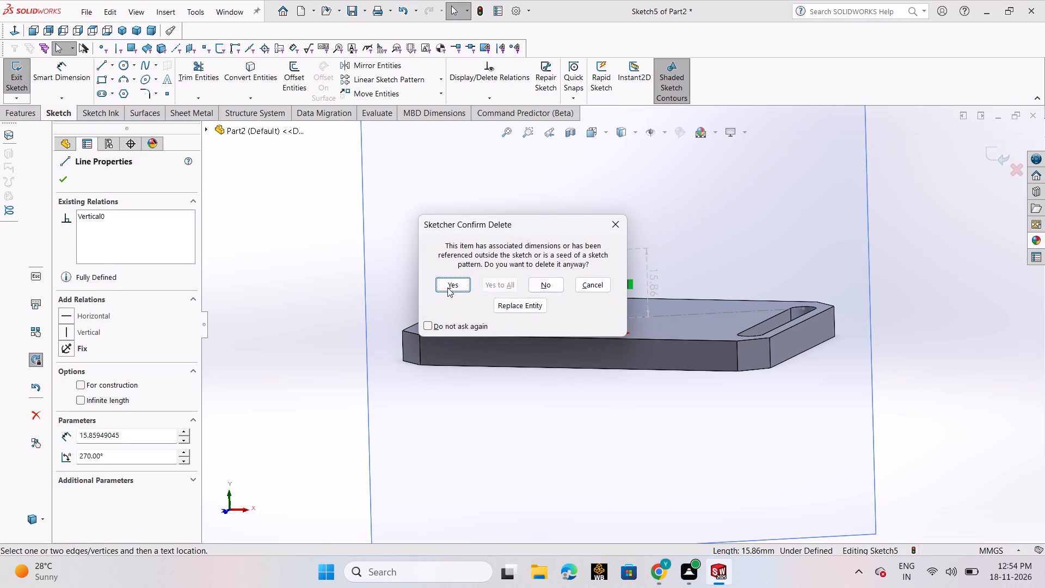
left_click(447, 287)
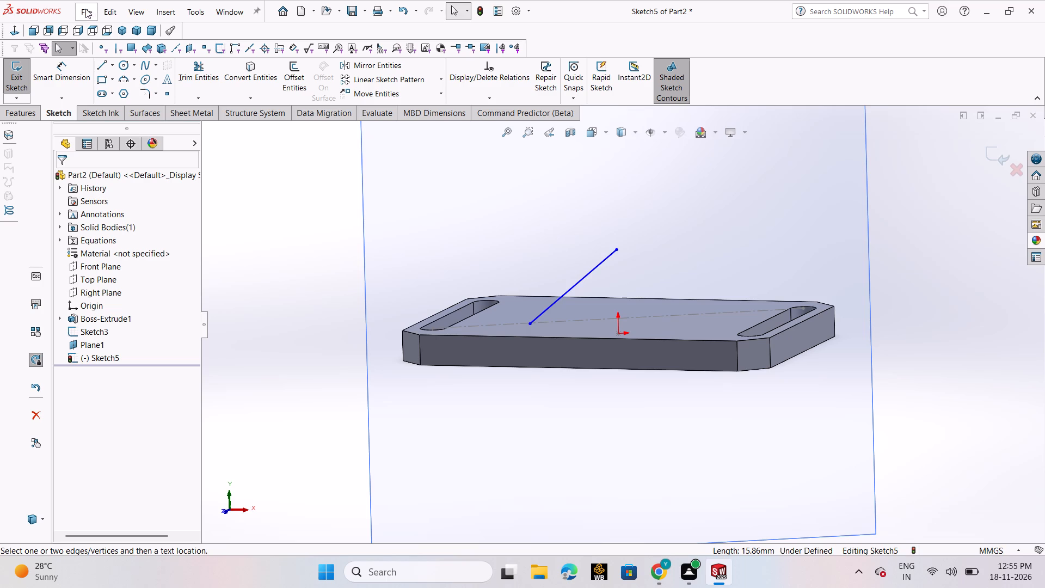
Dimension the slanted line's lower endpoint 20 mm from the nearer end of the diagonal centerline.
left_click(67, 71)
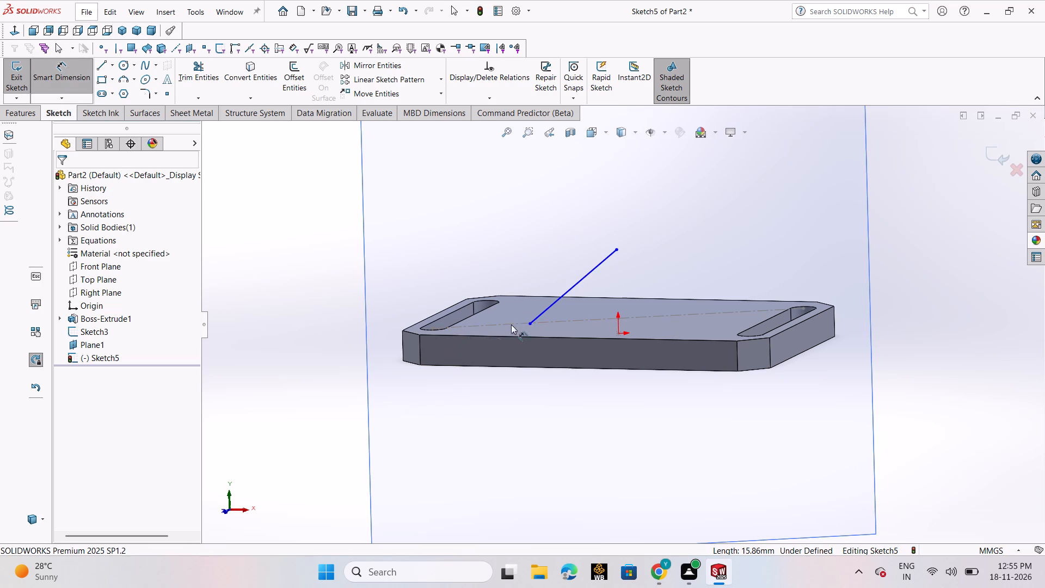
left_click(529, 326)
middle_click_drag(529, 326, 539, 376)
scroll(539, 376, "up", 1)
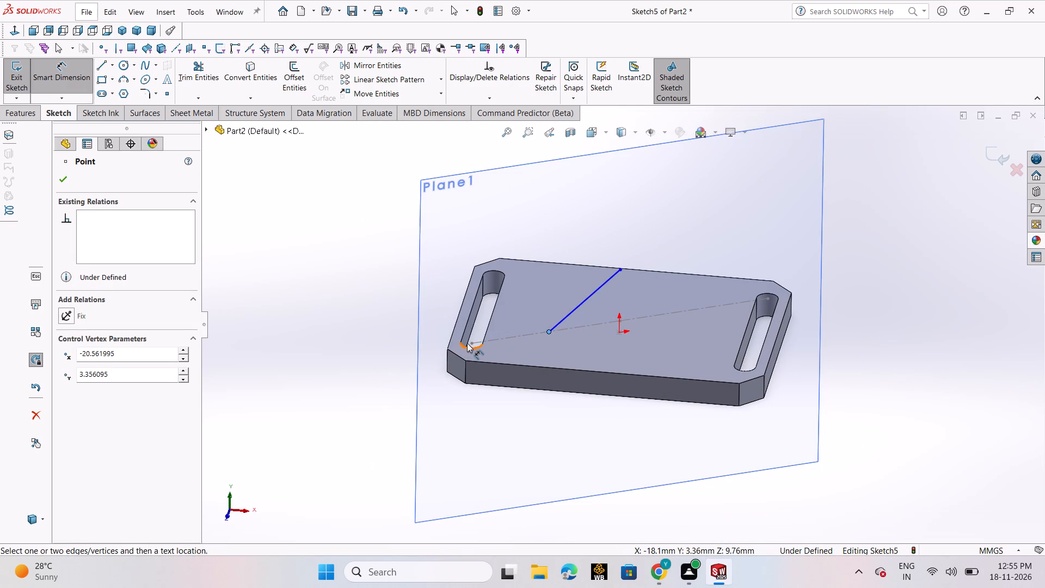
left_click(471, 344)
left_click(509, 352)
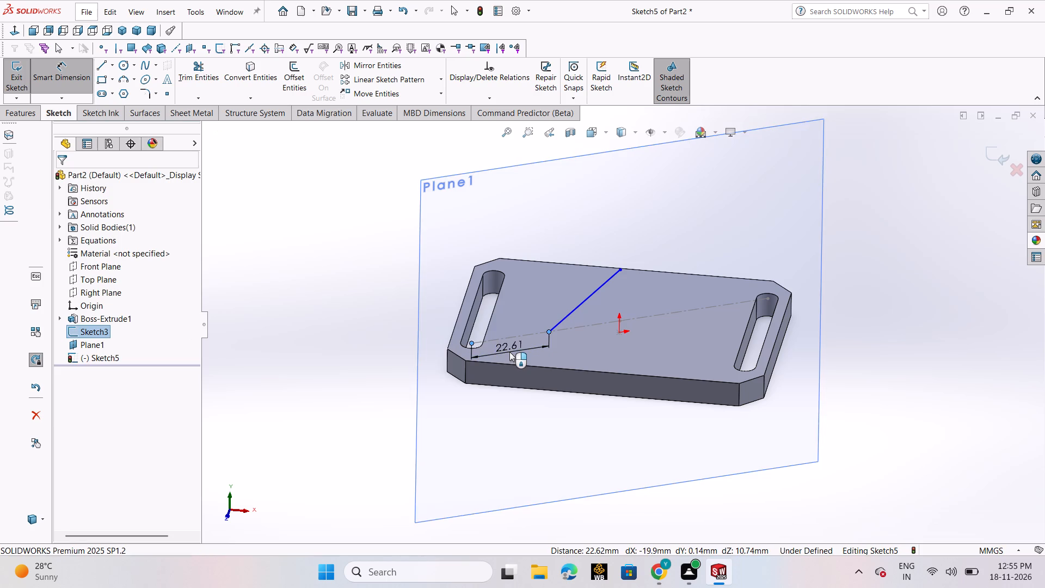
type("20")
key("Return")
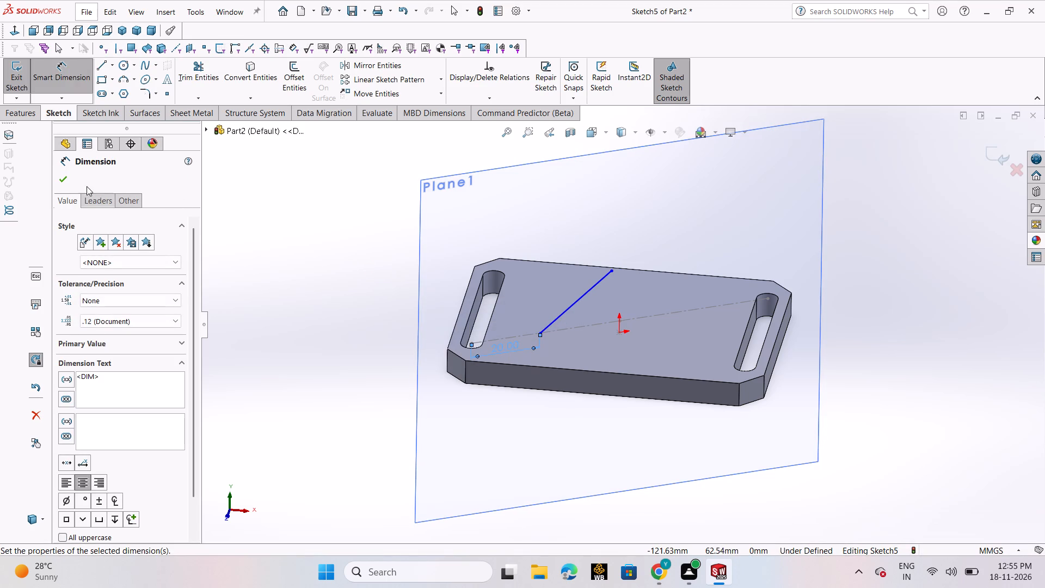
left_click(62, 178)
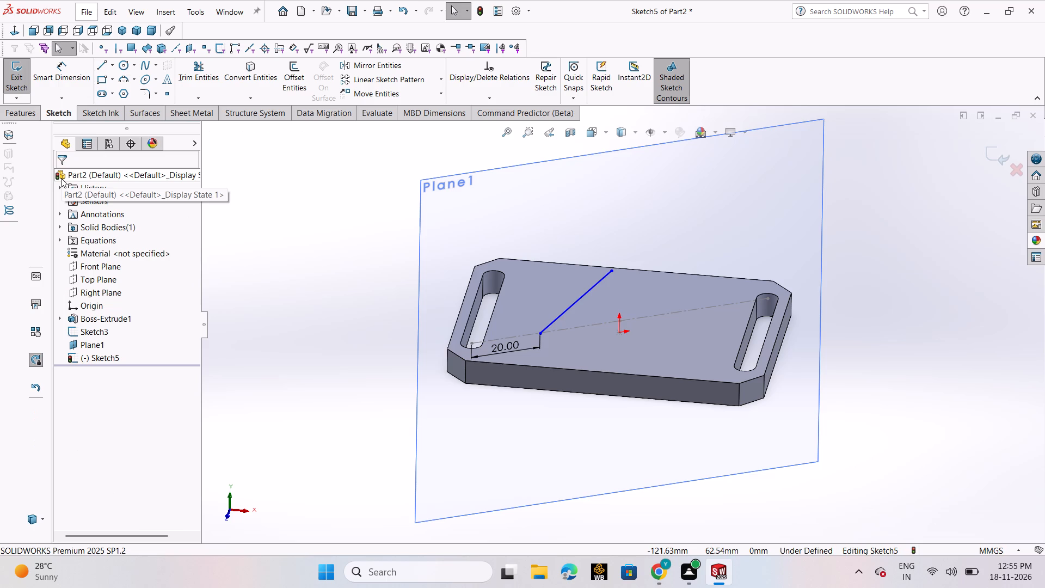
Dimension the angle between the slanted line and the diagonal centerline as 36°.
left_click(69, 69)
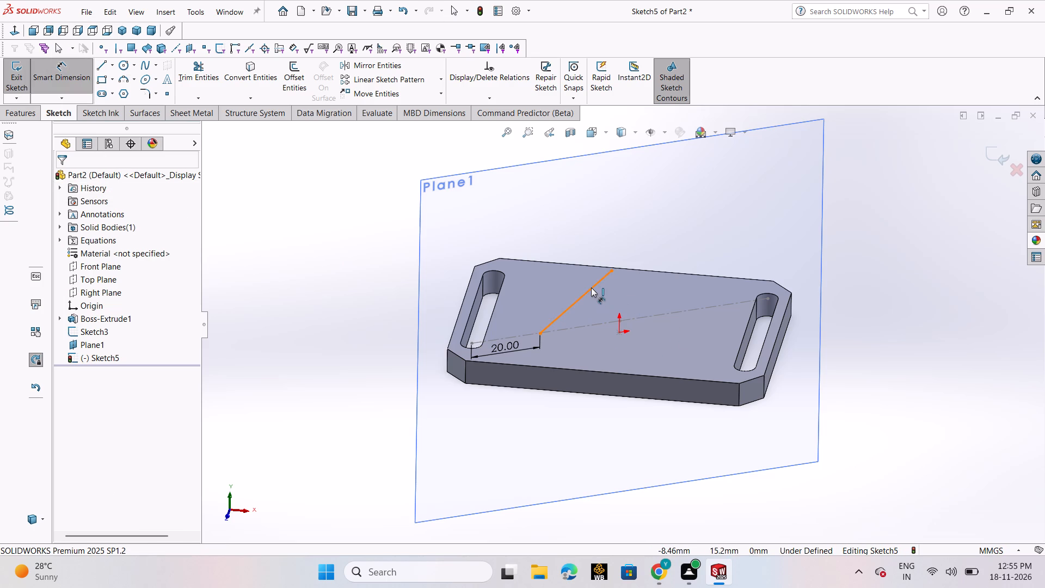
left_click(591, 287)
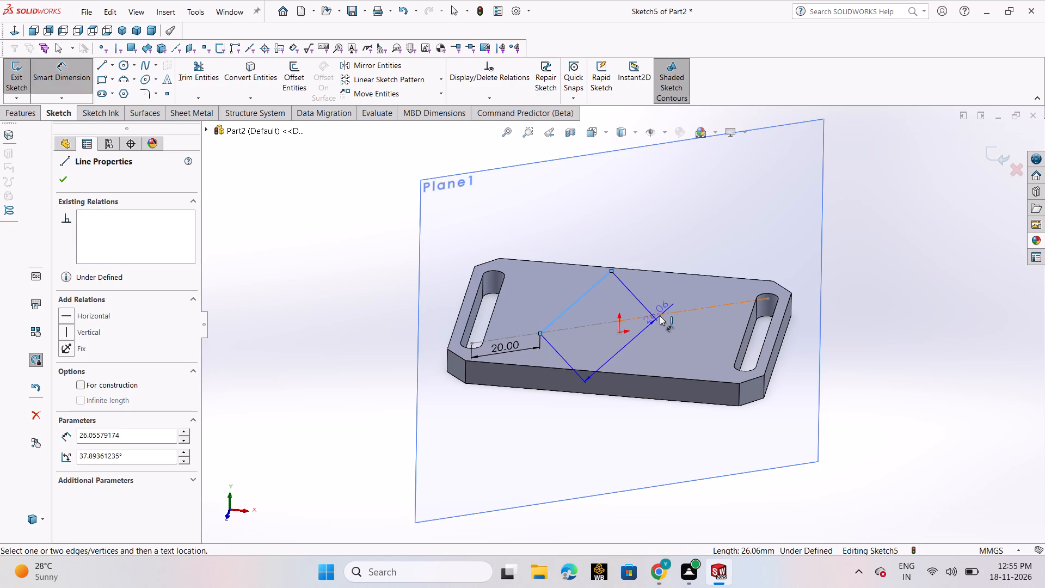
left_click(660, 316)
left_click(647, 306)
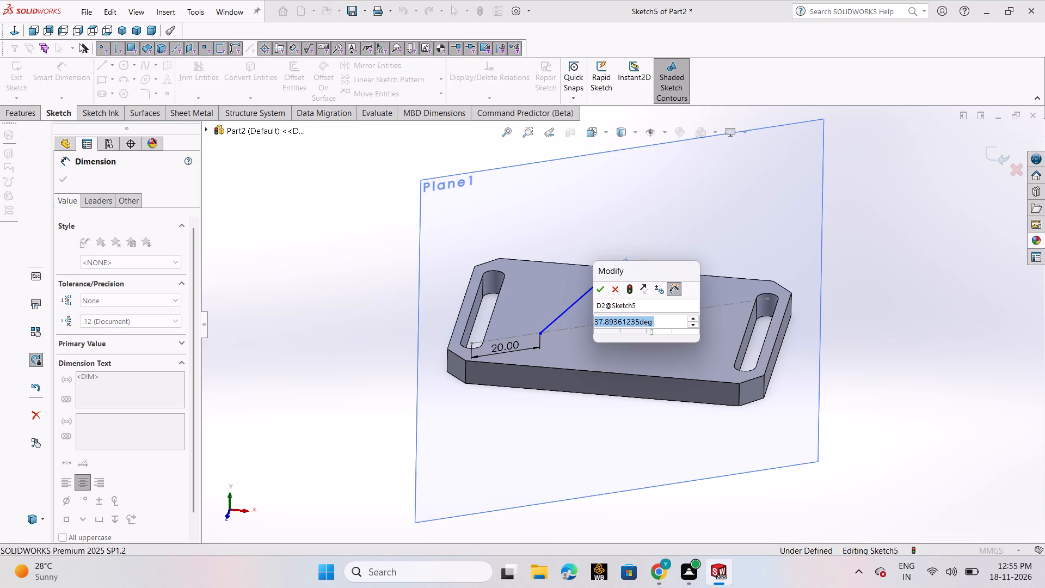
type("36")
key("Return")
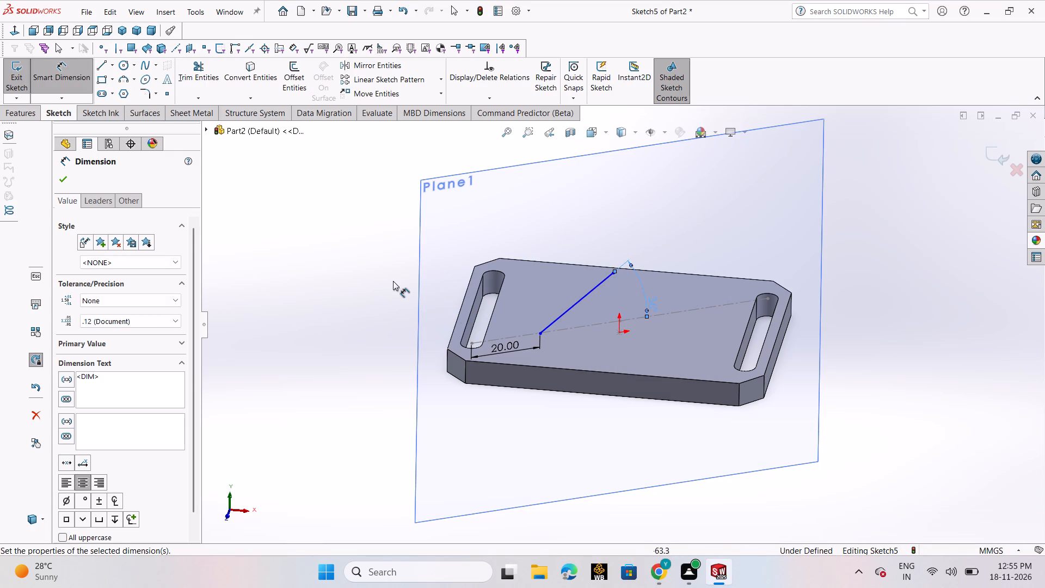
left_click(66, 182)
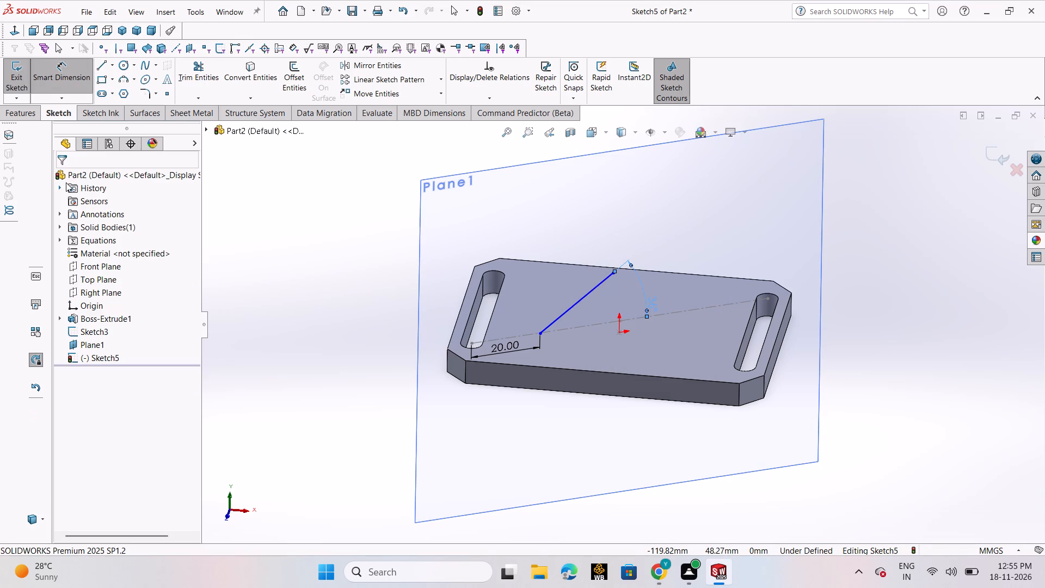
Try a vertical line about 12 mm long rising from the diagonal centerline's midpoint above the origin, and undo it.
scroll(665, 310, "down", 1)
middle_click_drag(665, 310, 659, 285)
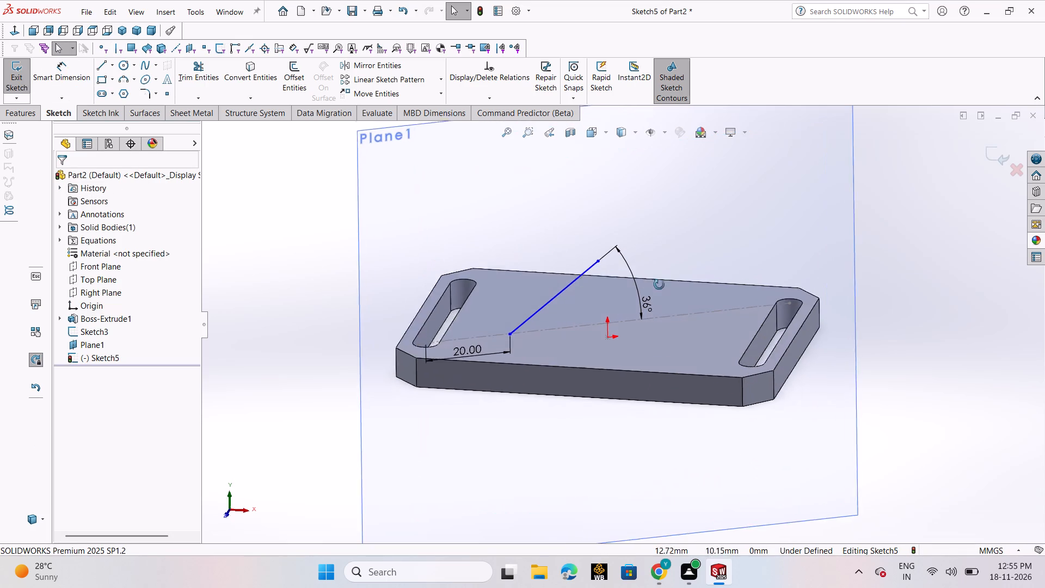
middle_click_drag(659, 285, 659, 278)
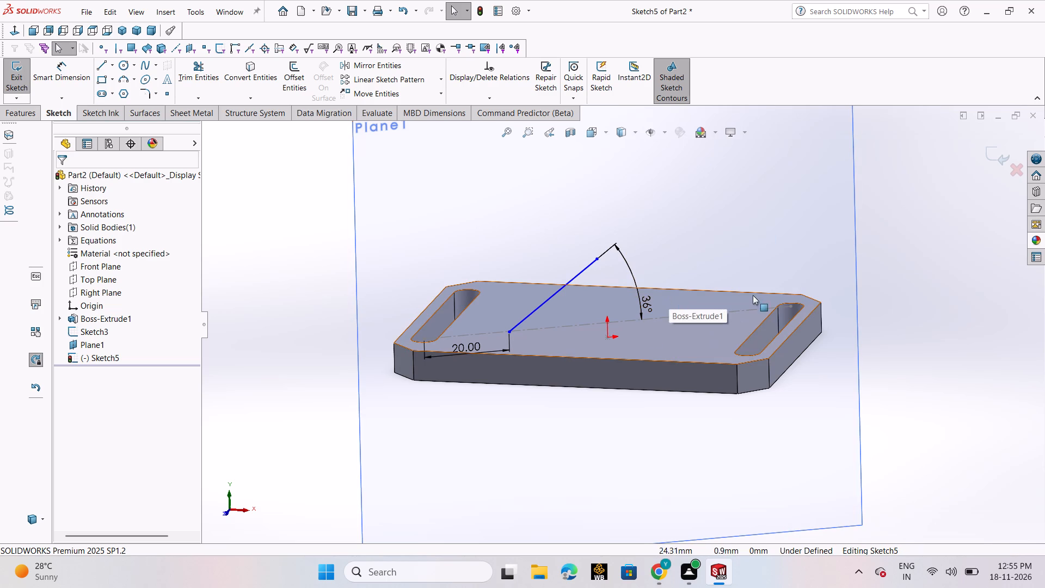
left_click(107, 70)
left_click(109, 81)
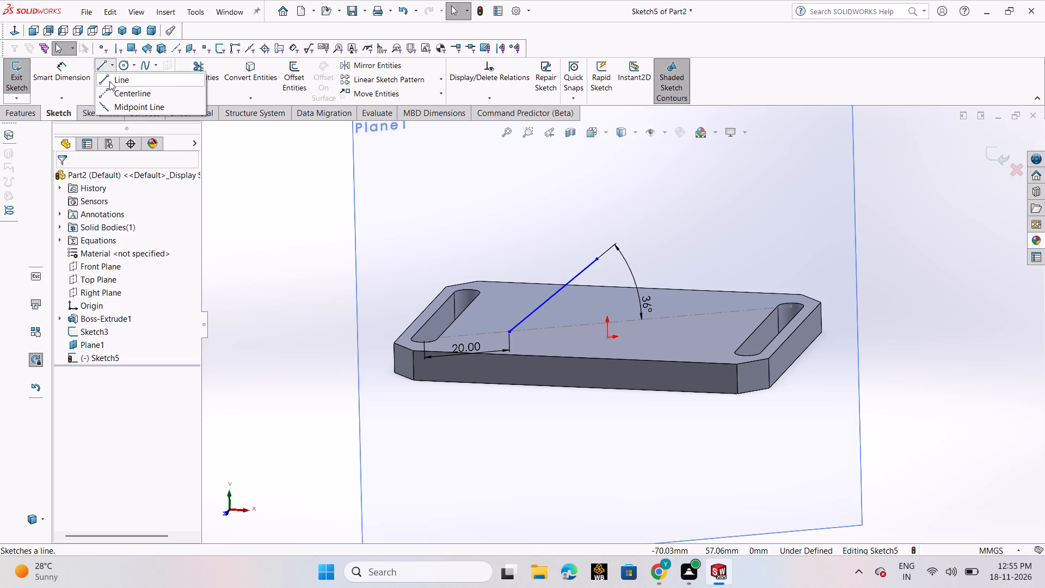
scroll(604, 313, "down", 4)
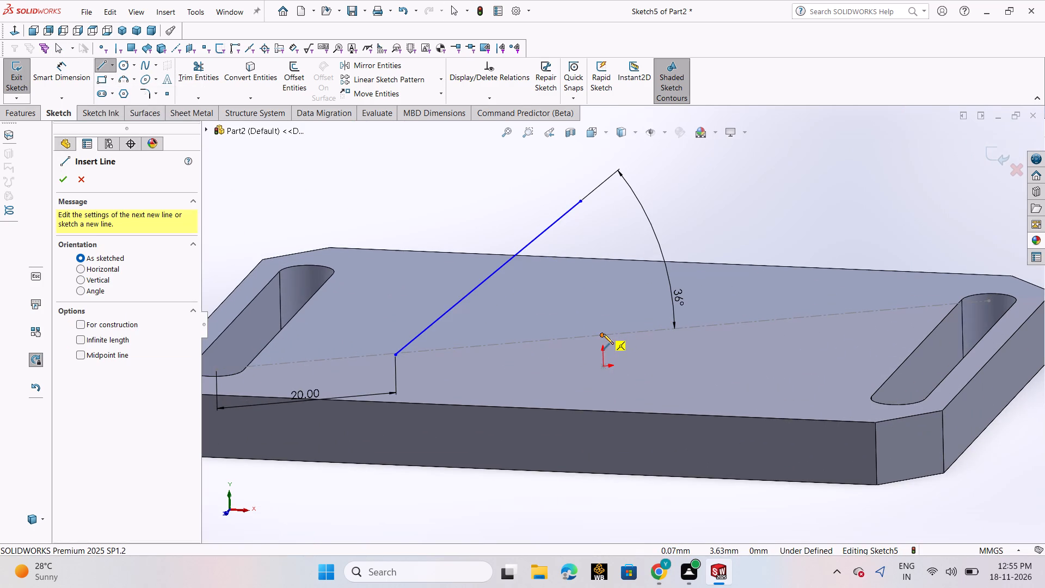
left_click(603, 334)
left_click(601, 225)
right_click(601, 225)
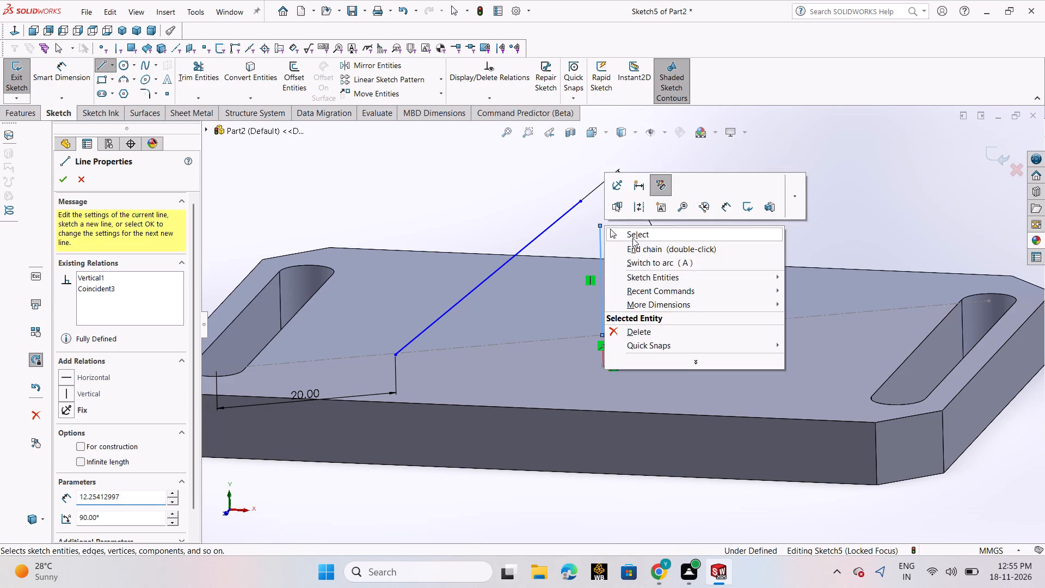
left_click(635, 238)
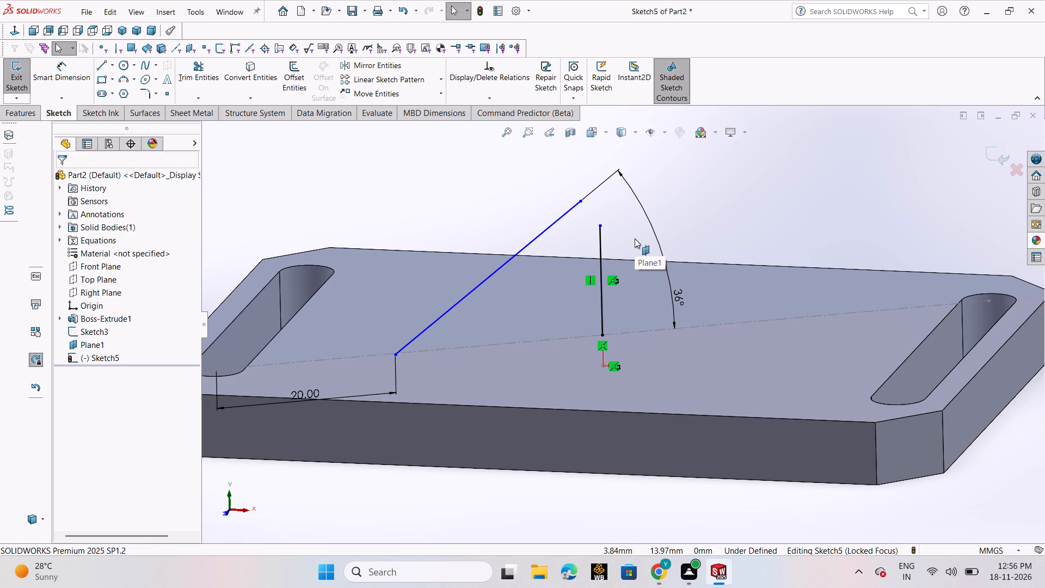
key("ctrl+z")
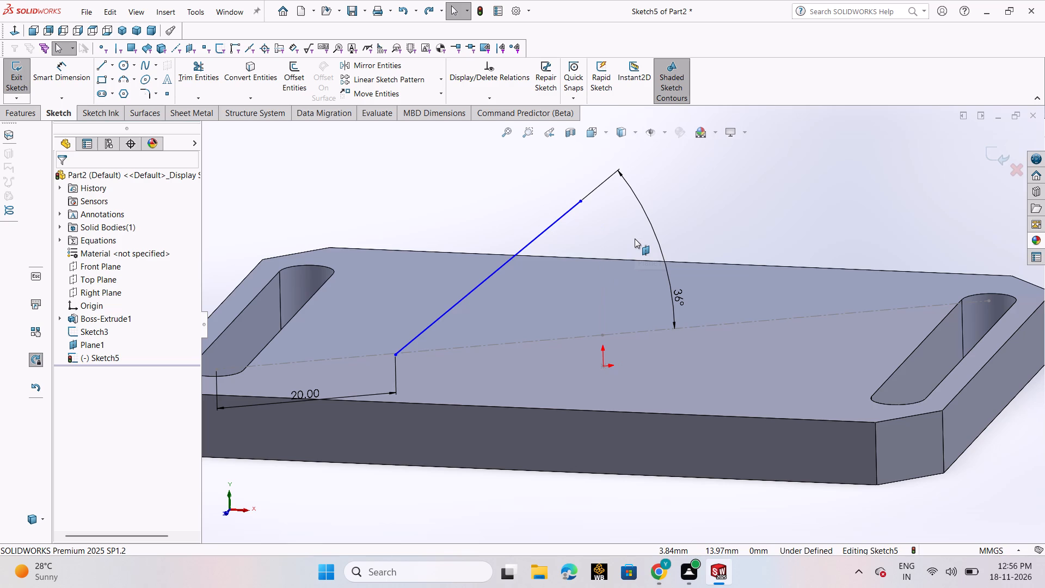
Draw a vertical line about 7 mm long rising from the diagonal centerline, about 5 mm past its midpoint away from the slanted line.
left_click(107, 64)
left_click(109, 74)
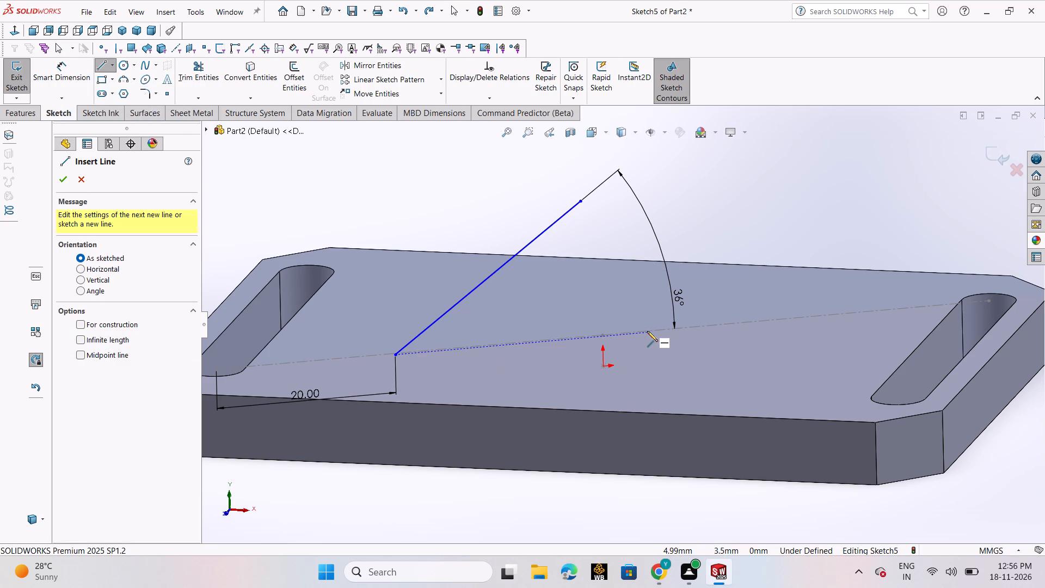
left_click(647, 331)
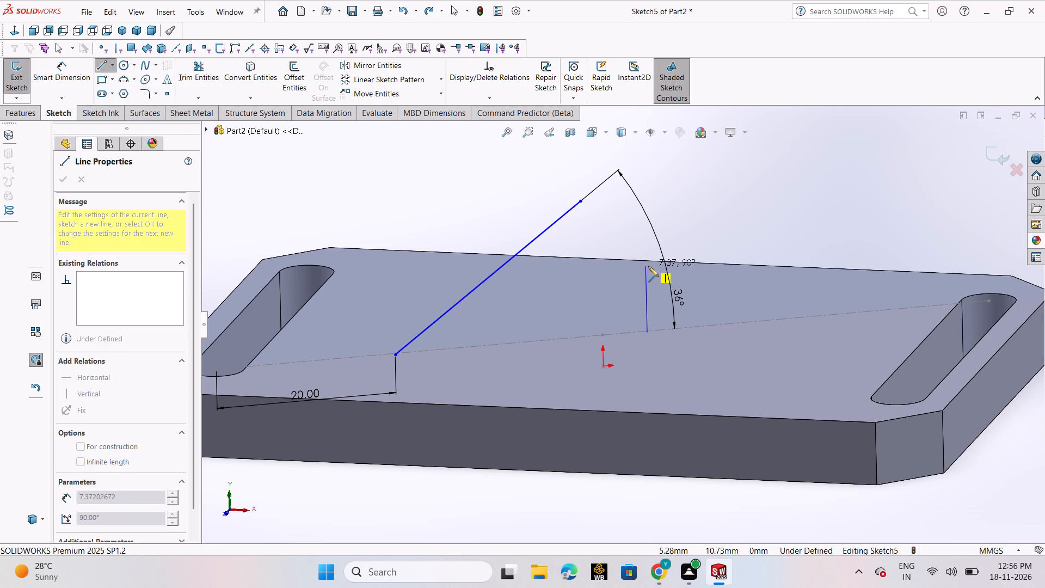
left_click(648, 266)
right_click(648, 266)
left_click_drag(657, 272, 662, 272)
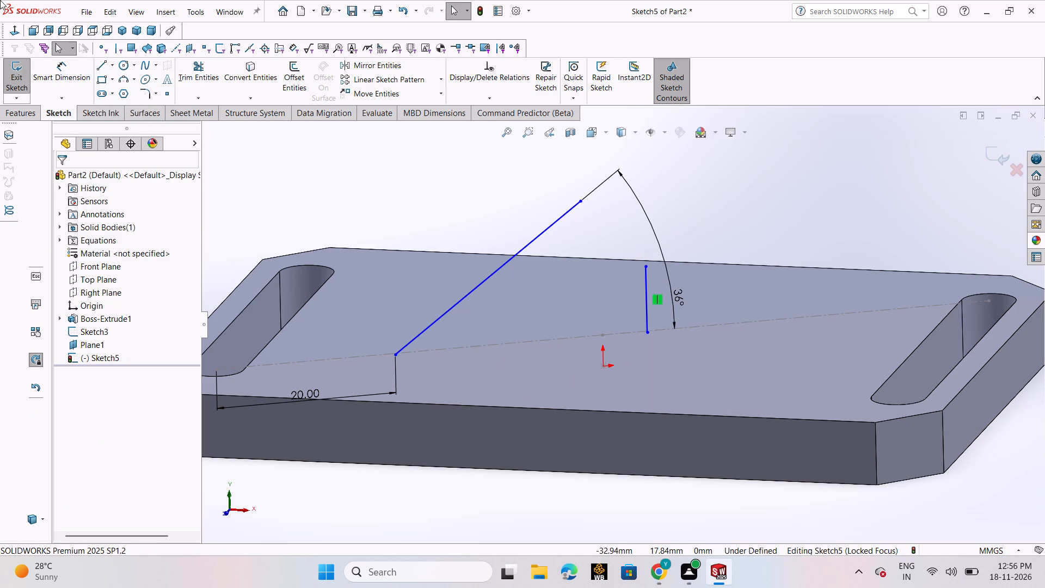
Dimension the vertical line's length as 20 mm.
left_click(63, 78)
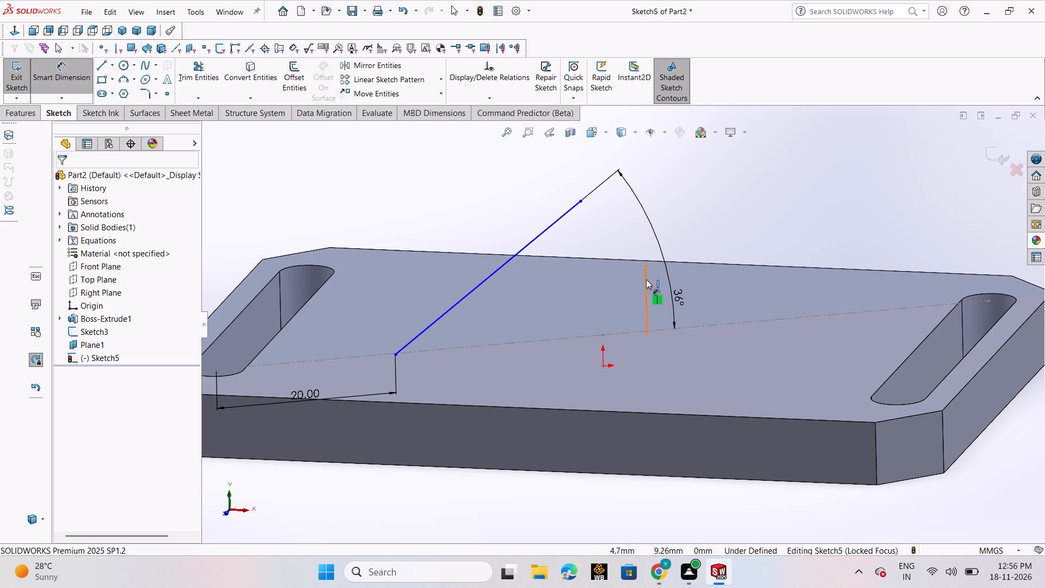
left_click(646, 279)
left_click(742, 226)
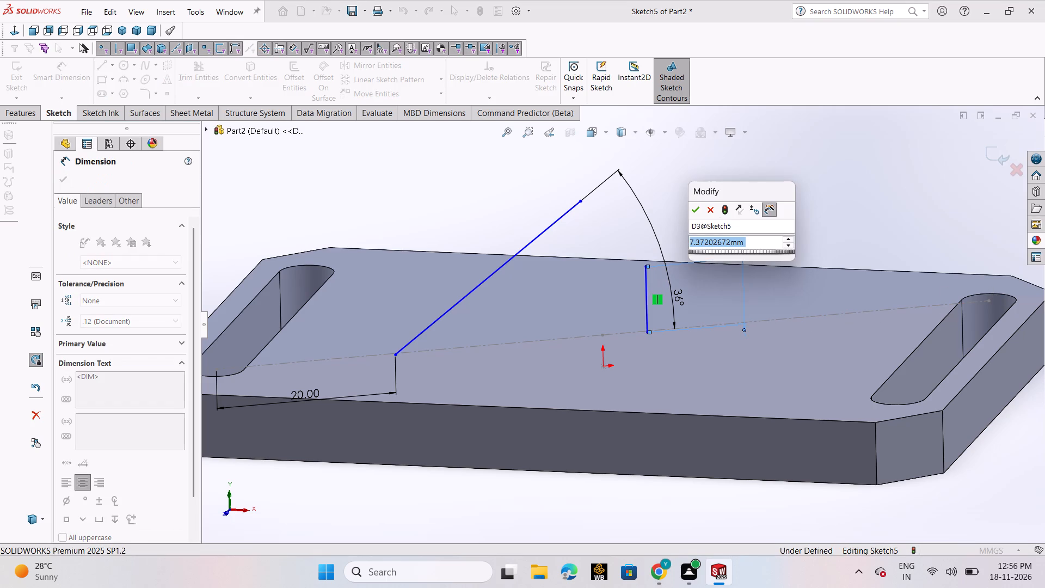
type("20")
key("Return")
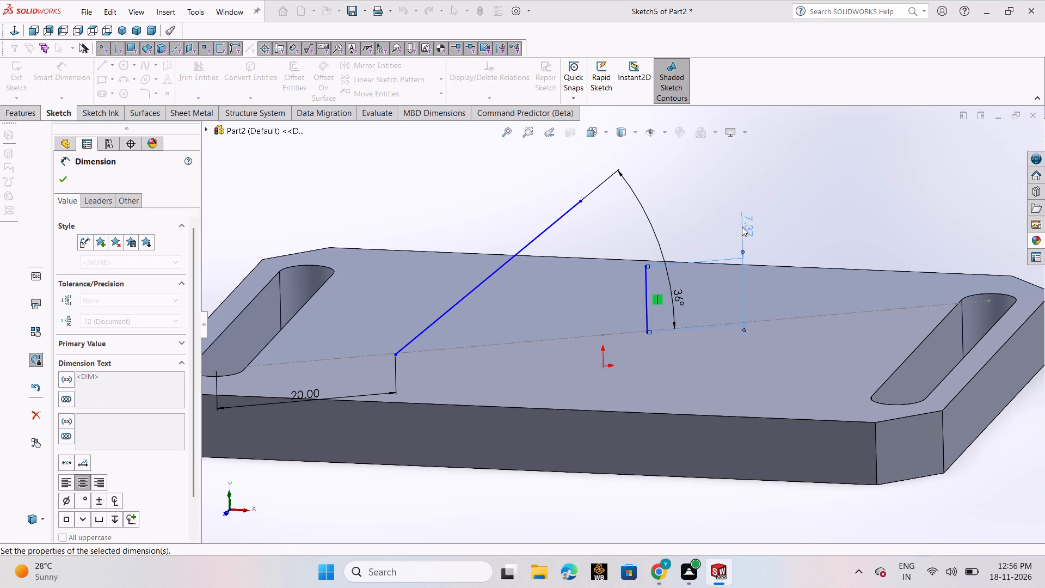
left_click(58, 182)
Stretch the slanted line's upper end past the vertical line and move its lower endpoint back down to the diagonal centerline.
scroll(618, 179, "up", 3)
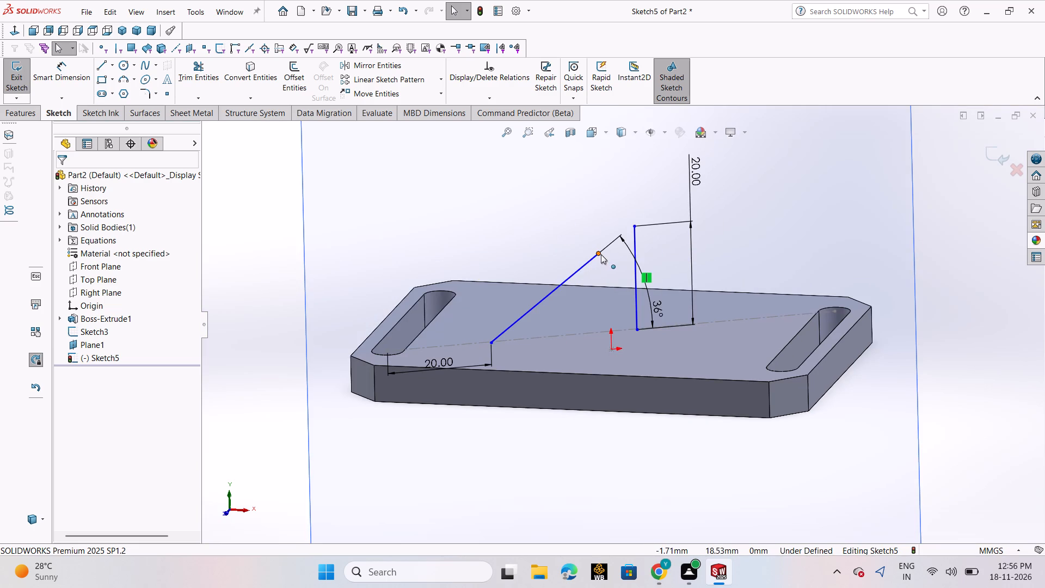
left_click_drag(601, 254, 673, 181)
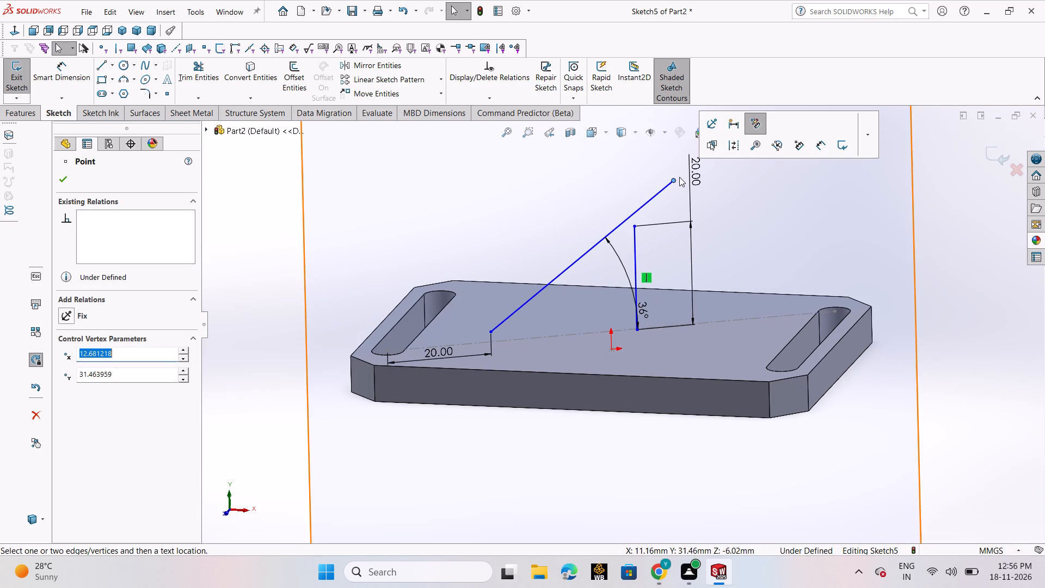
left_click(535, 431)
scroll(536, 385, "down", 3)
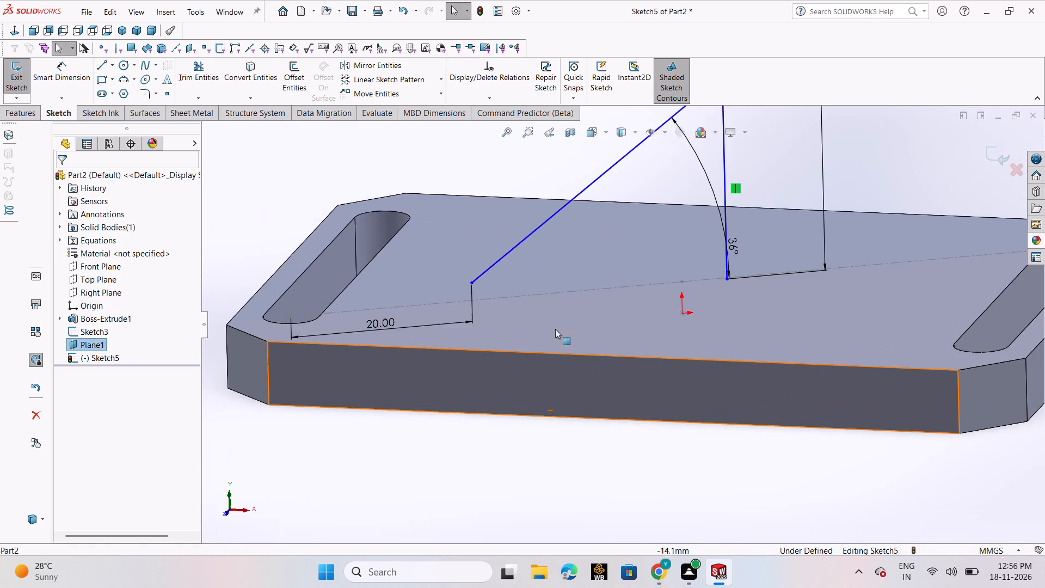
scroll(542, 290, "up", 3)
scroll(554, 290, "down", 6)
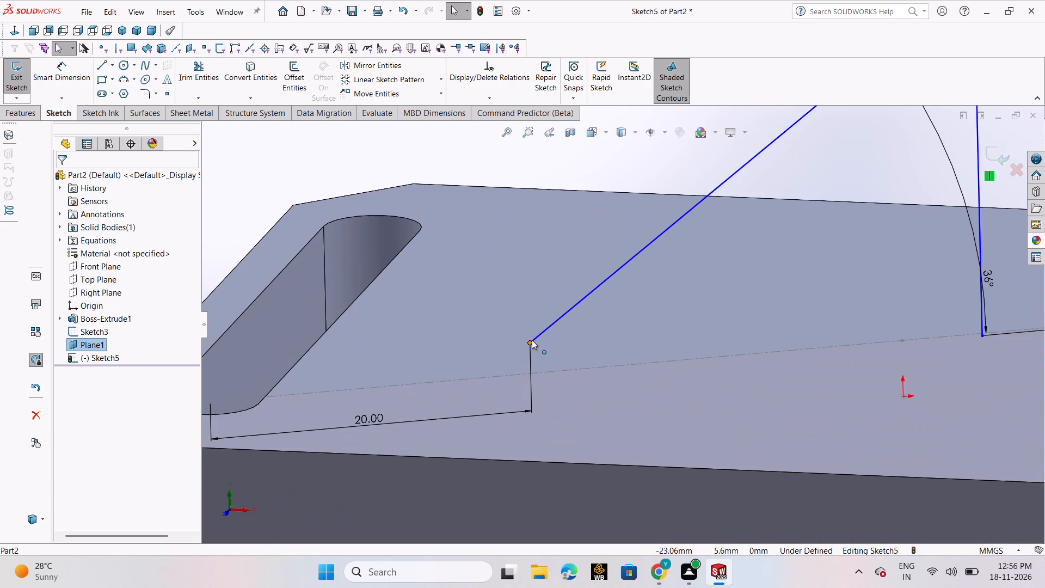
left_click_drag(532, 340, 533, 375)
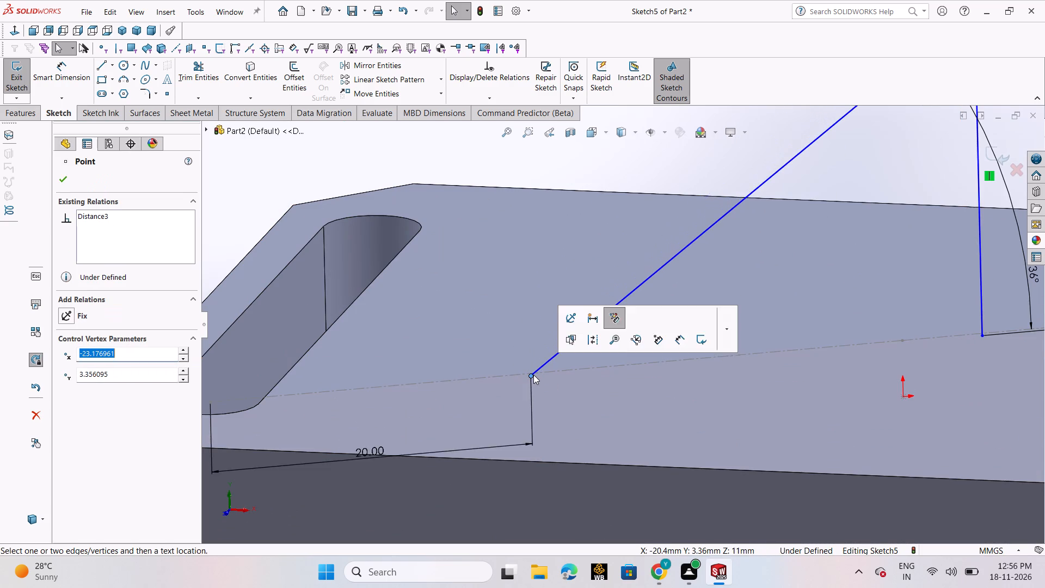
left_click(508, 180)
Add a coincident relation between the slanted line's lower endpoint and the diagonal centerline.
scroll(642, 279, "up", 8)
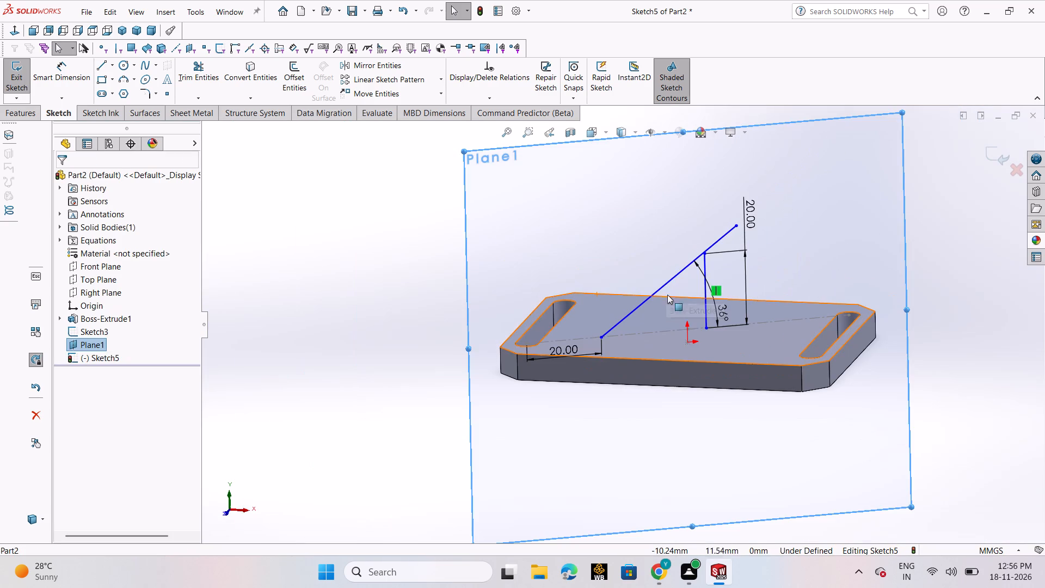
middle_click_drag(669, 376, 653, 355)
scroll(656, 357, "up", 3)
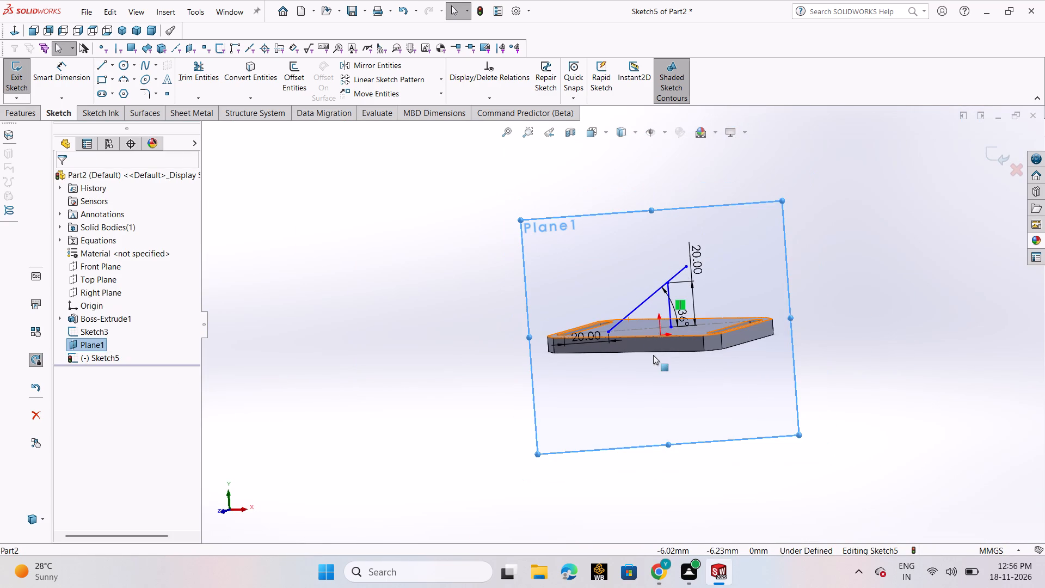
scroll(651, 342, "down", 5)
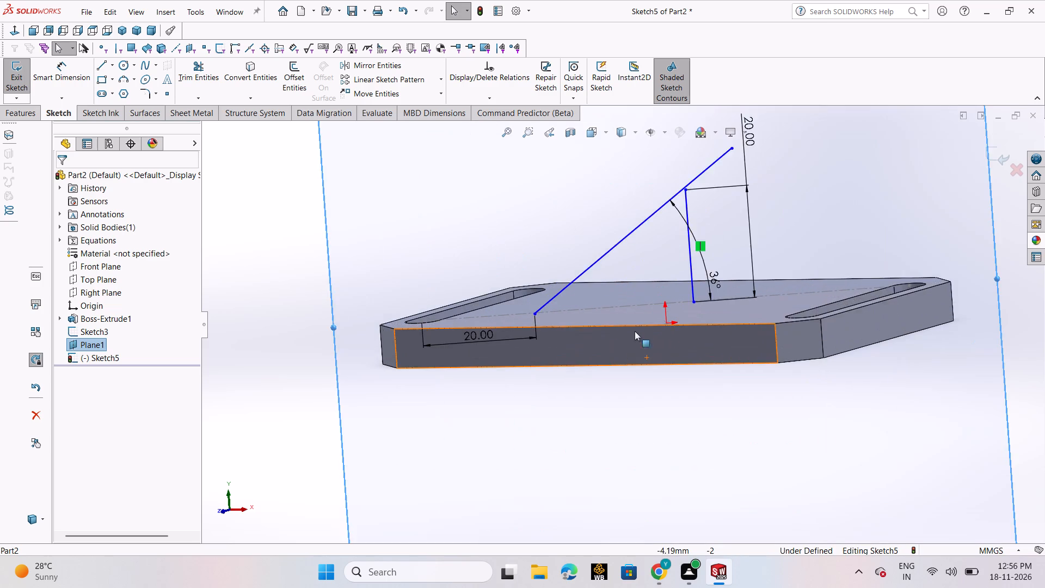
scroll(619, 307, "down", 4)
middle_click_drag(511, 324, 536, 337)
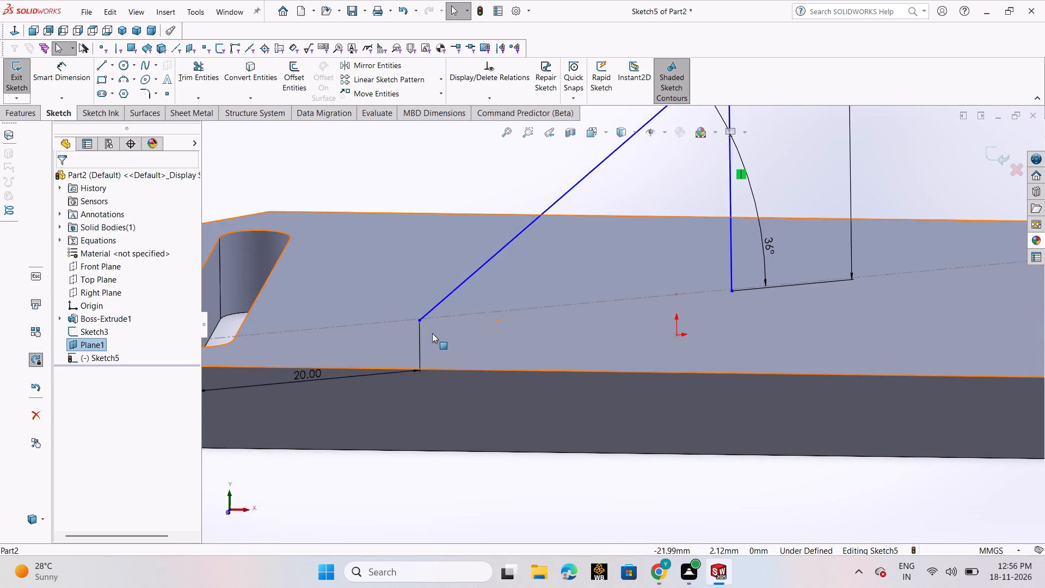
scroll(432, 333, "down", 5)
left_click_drag(469, 298, 474, 291)
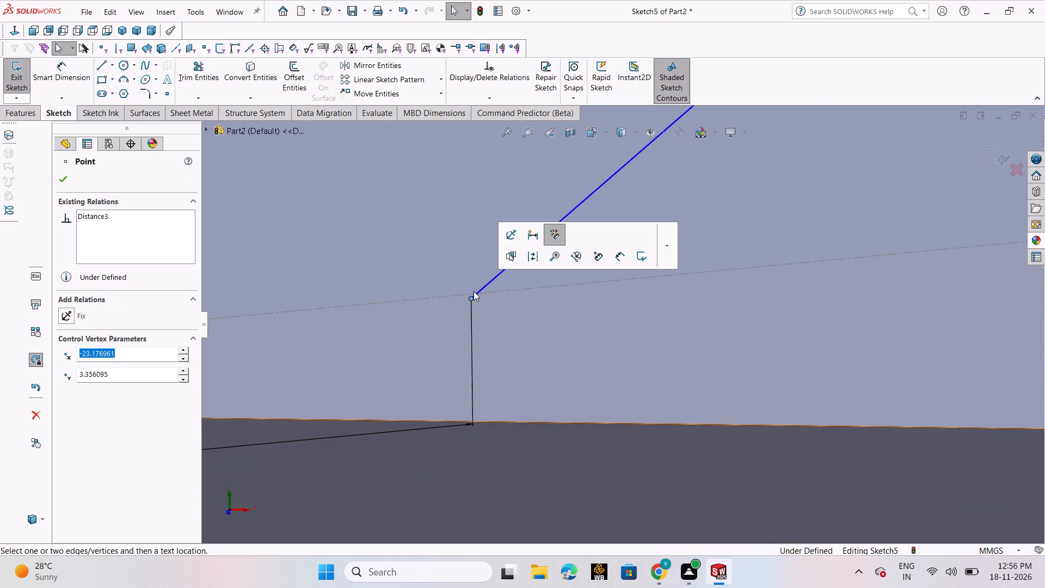
left_click(527, 289, "ctrl")
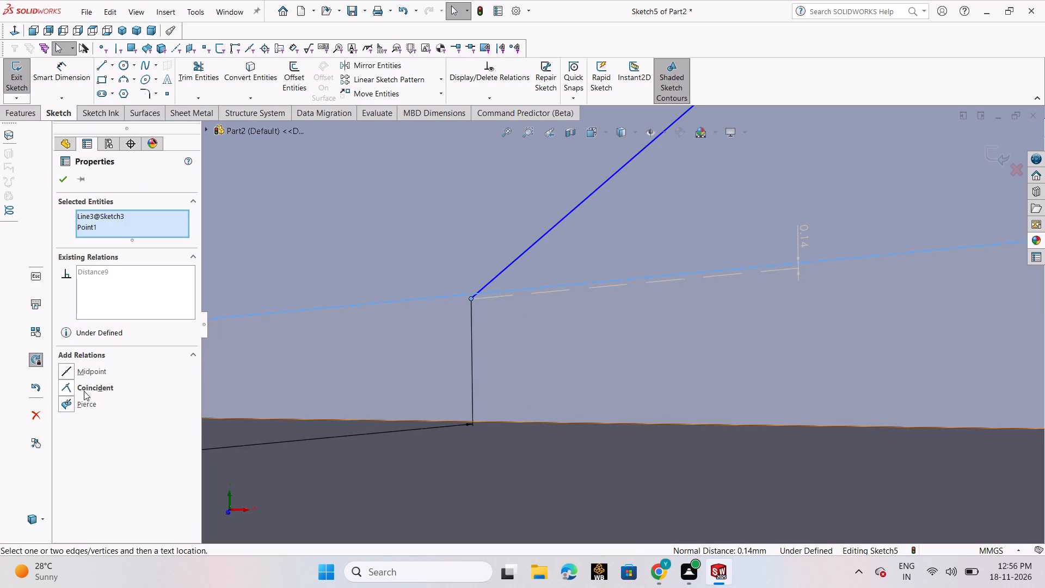
left_click(84, 391)
left_click(65, 181)
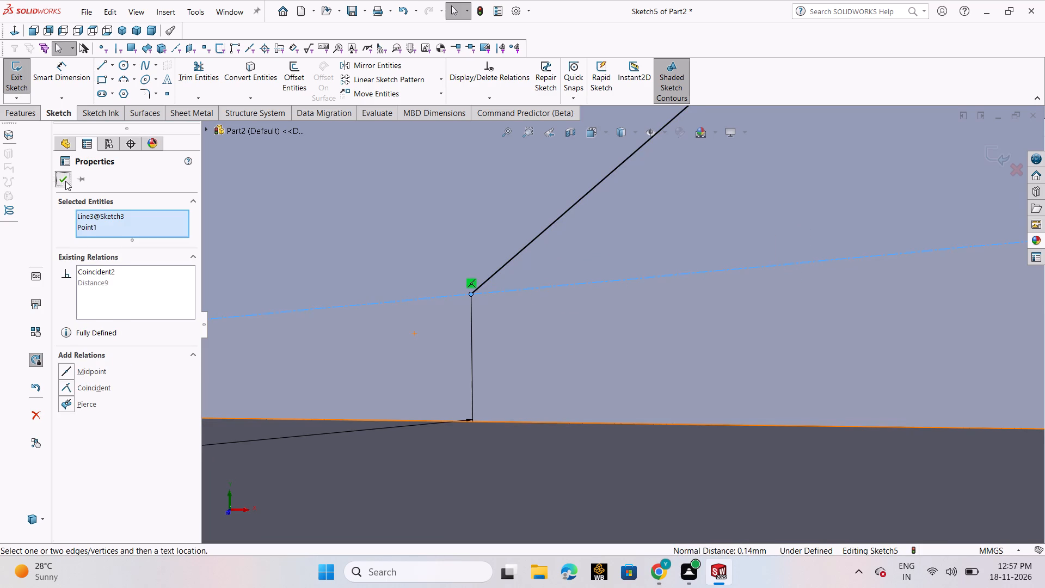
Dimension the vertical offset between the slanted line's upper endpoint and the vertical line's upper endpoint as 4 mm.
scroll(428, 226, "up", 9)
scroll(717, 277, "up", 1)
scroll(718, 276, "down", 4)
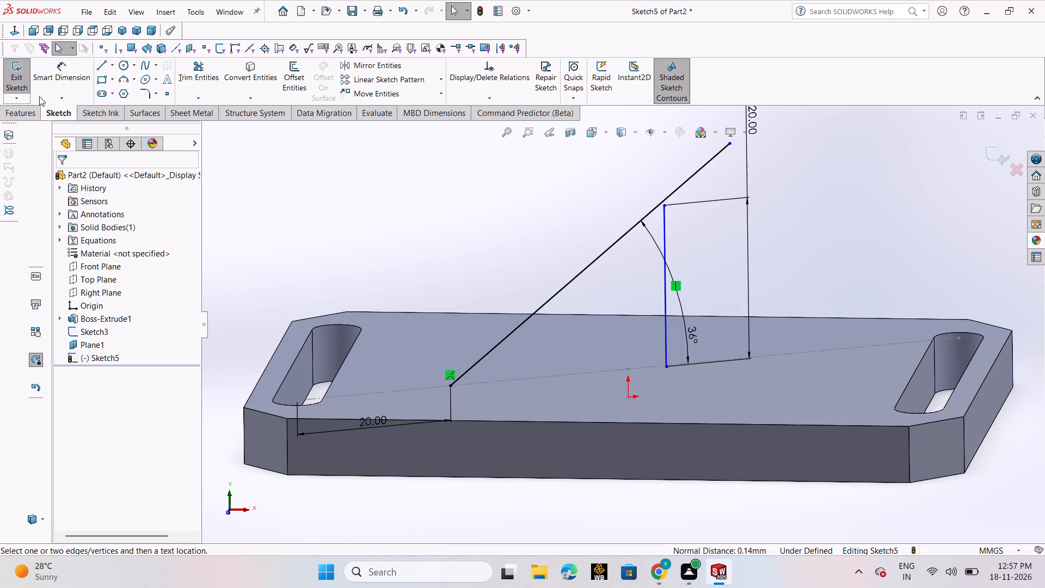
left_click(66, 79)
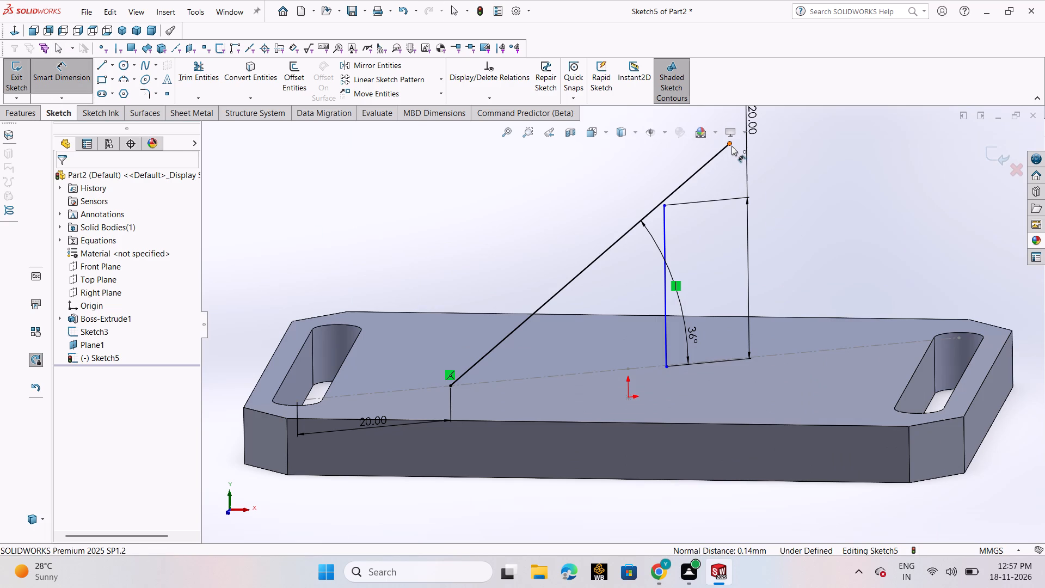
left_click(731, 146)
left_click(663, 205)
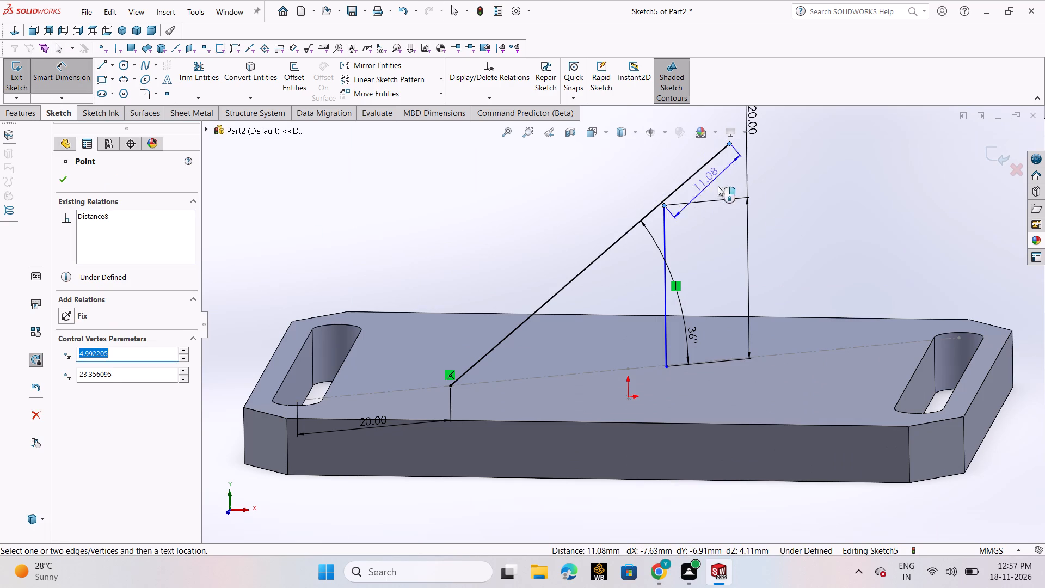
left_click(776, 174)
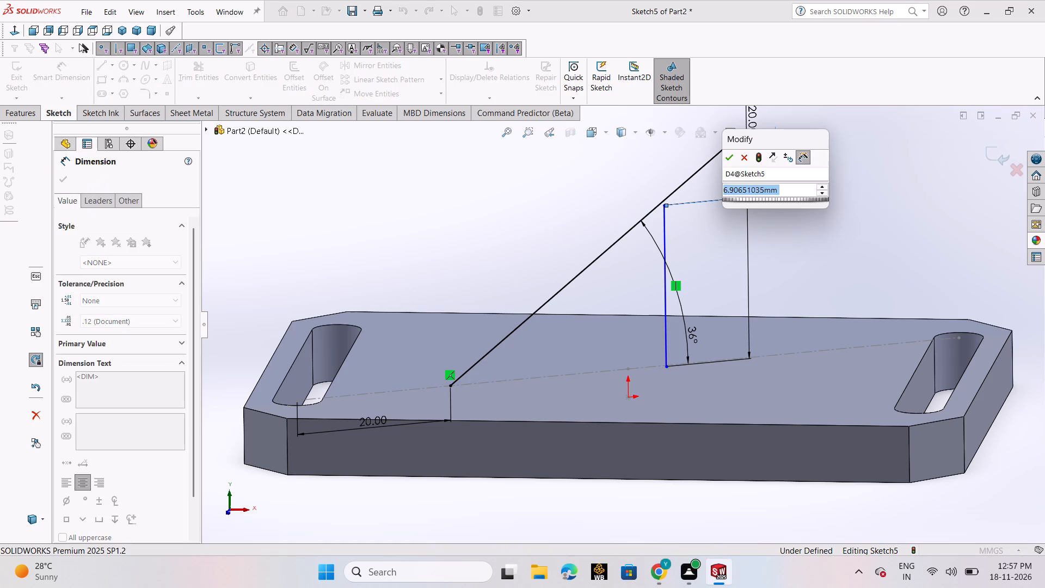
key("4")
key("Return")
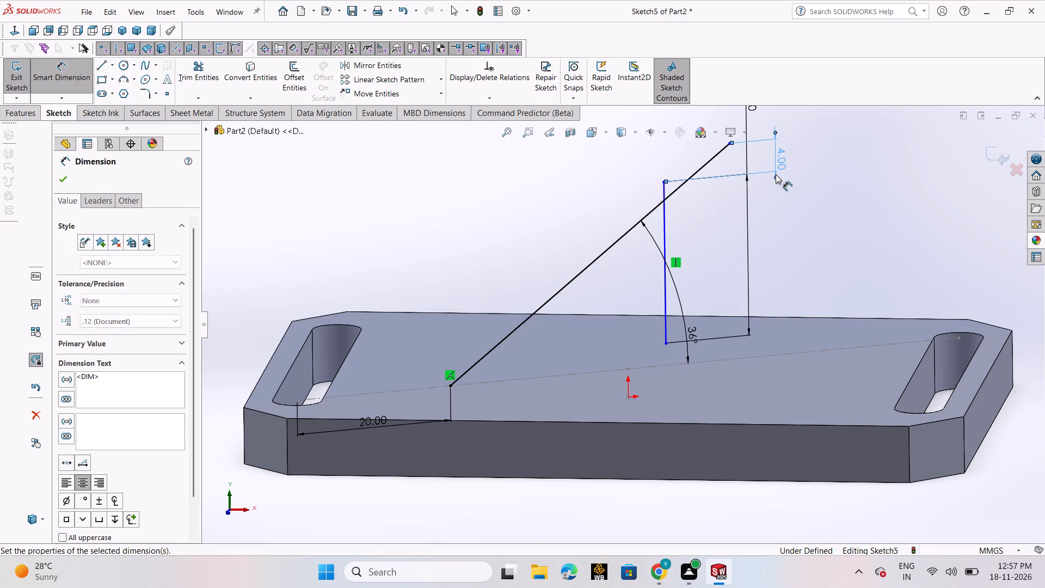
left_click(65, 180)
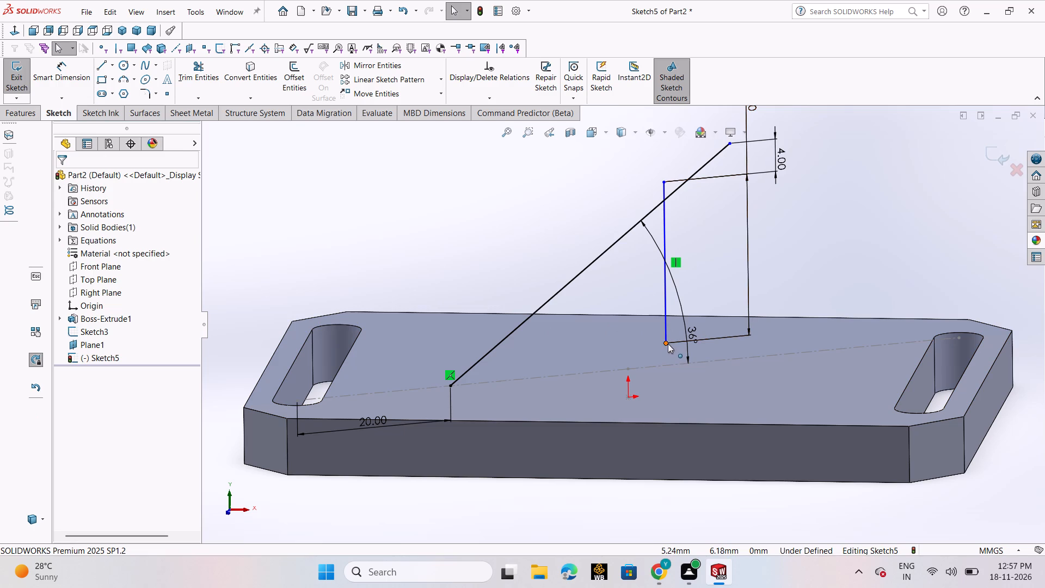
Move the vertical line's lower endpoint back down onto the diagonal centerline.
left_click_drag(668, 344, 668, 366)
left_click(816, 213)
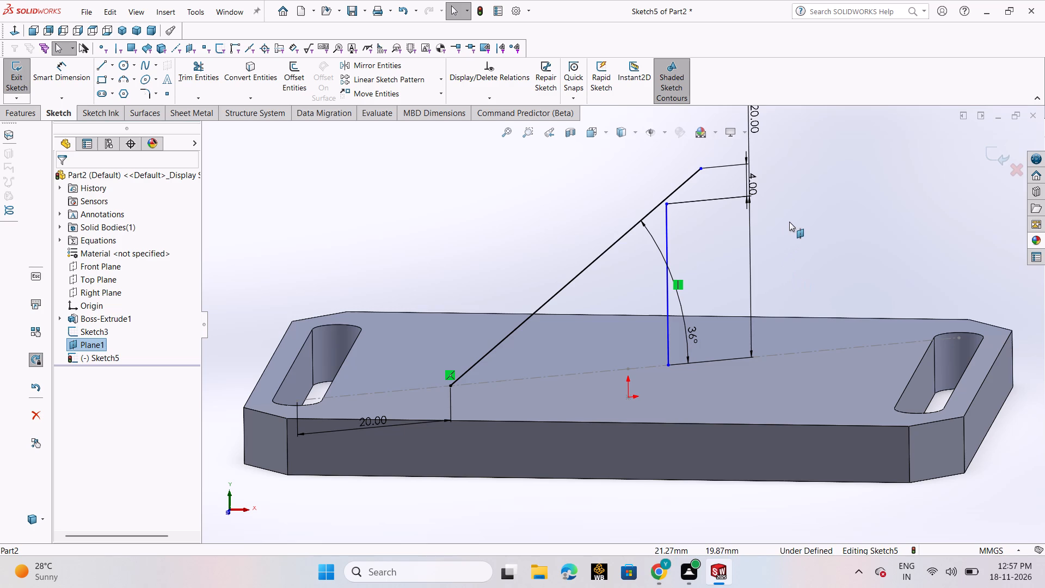
Draw a short line about 5.7 mm long from the vertical line's upper endpoint, parallel to the slanted line.
left_click(112, 63)
left_click(120, 79)
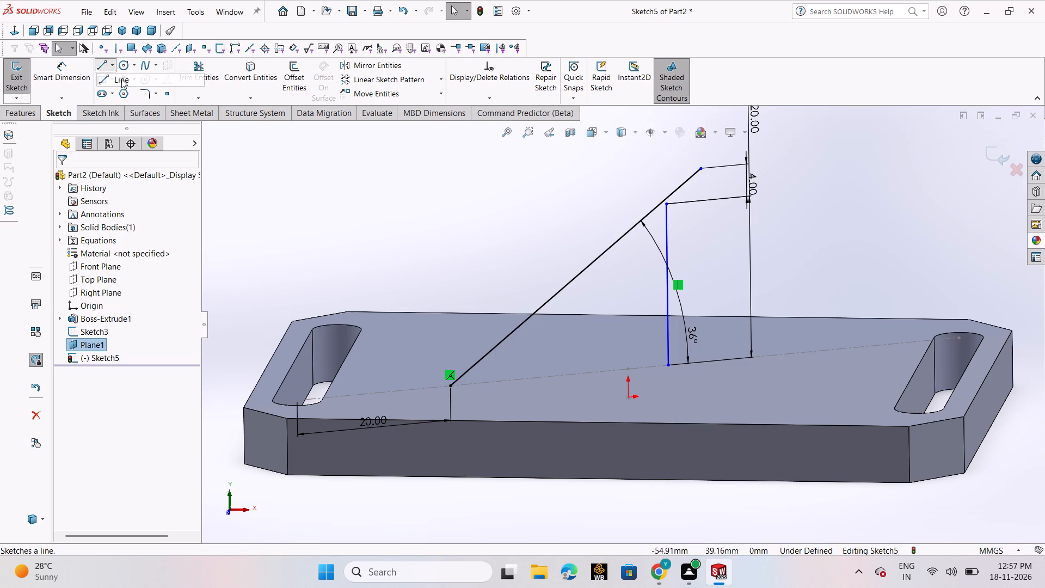
left_click(667, 204)
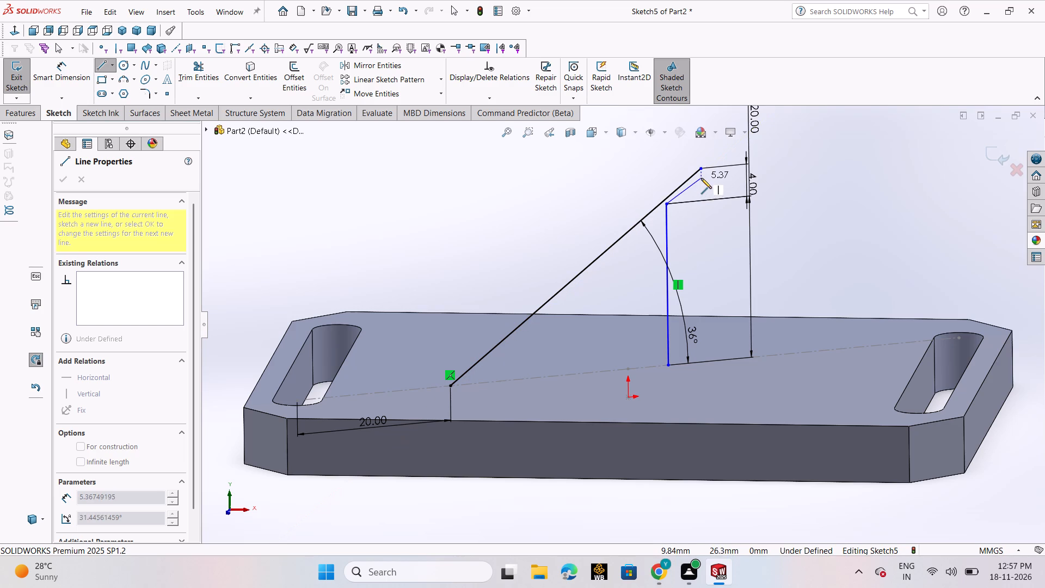
left_click(701, 174)
key("Escape")
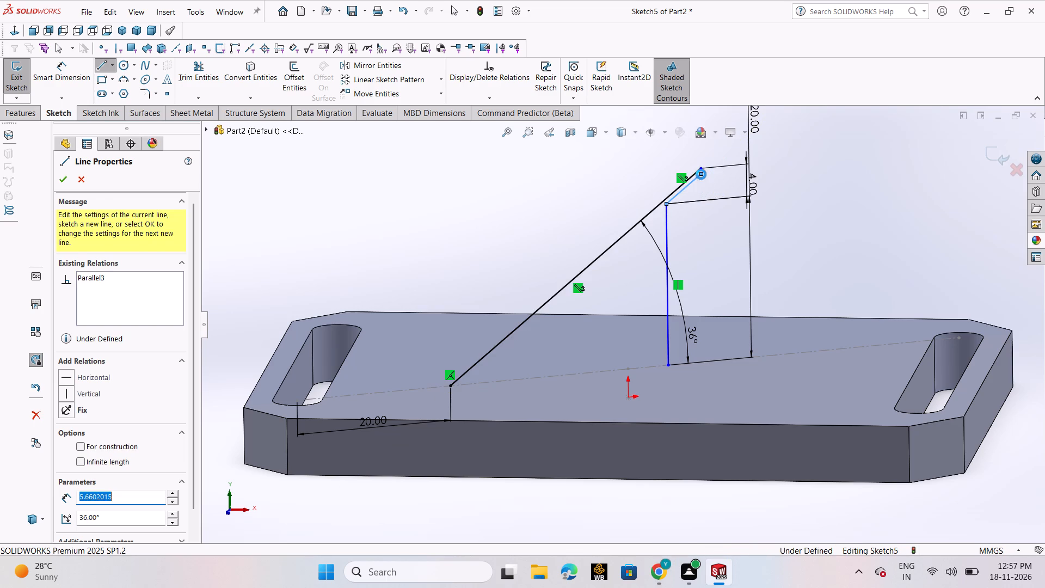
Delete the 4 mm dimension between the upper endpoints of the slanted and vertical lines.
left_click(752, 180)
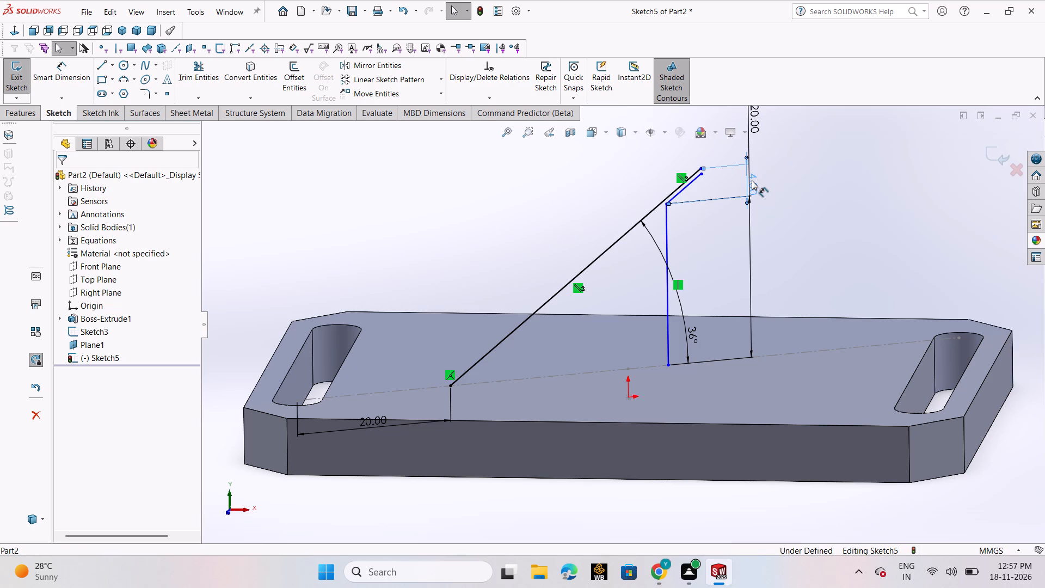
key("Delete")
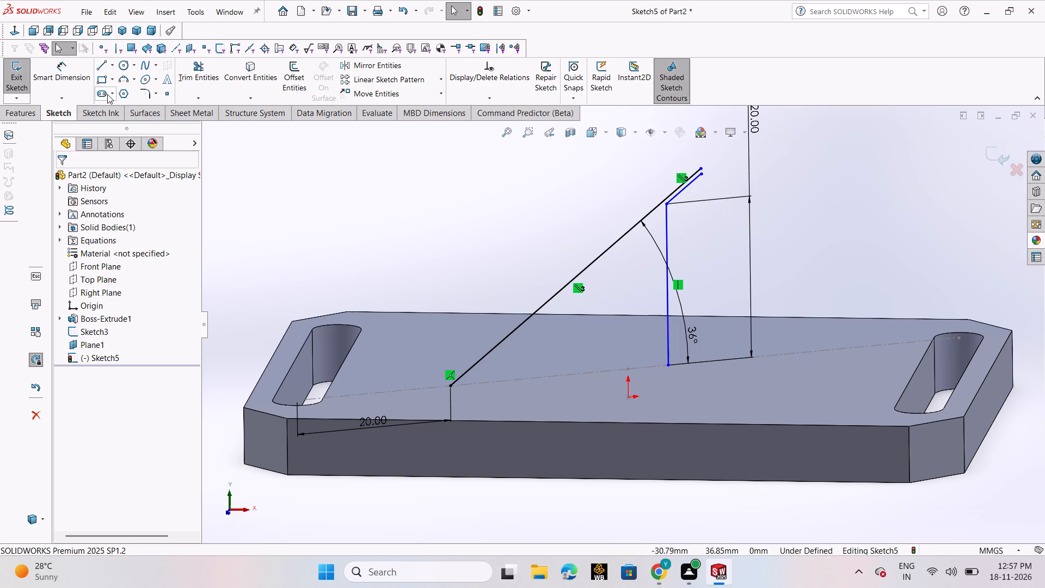
Dimension the perpendicular distance between the slanted line and the vertical line's upper endpoint as 4 mm.
left_click(66, 85)
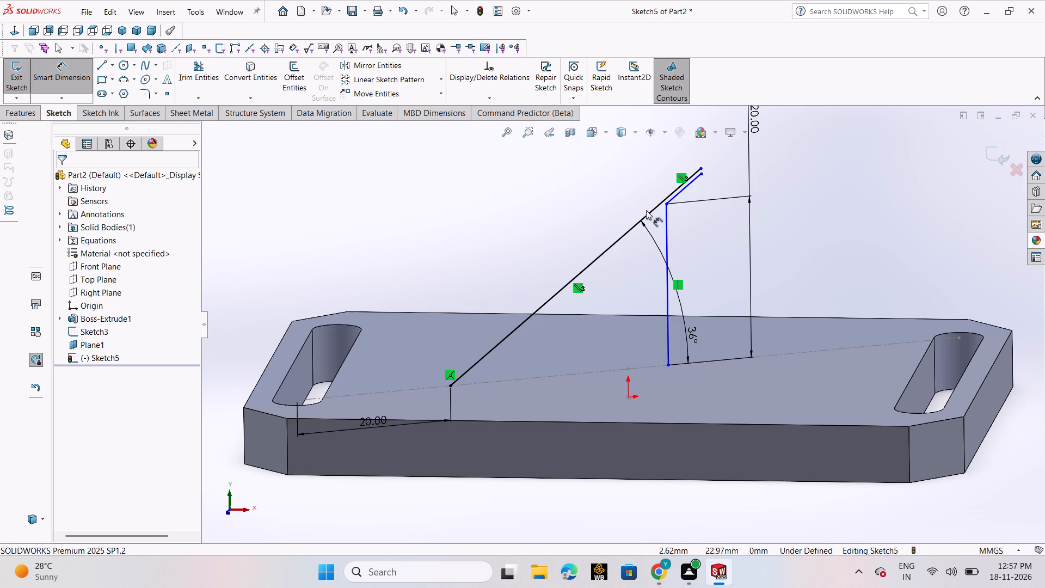
left_click(649, 213)
left_click(666, 204)
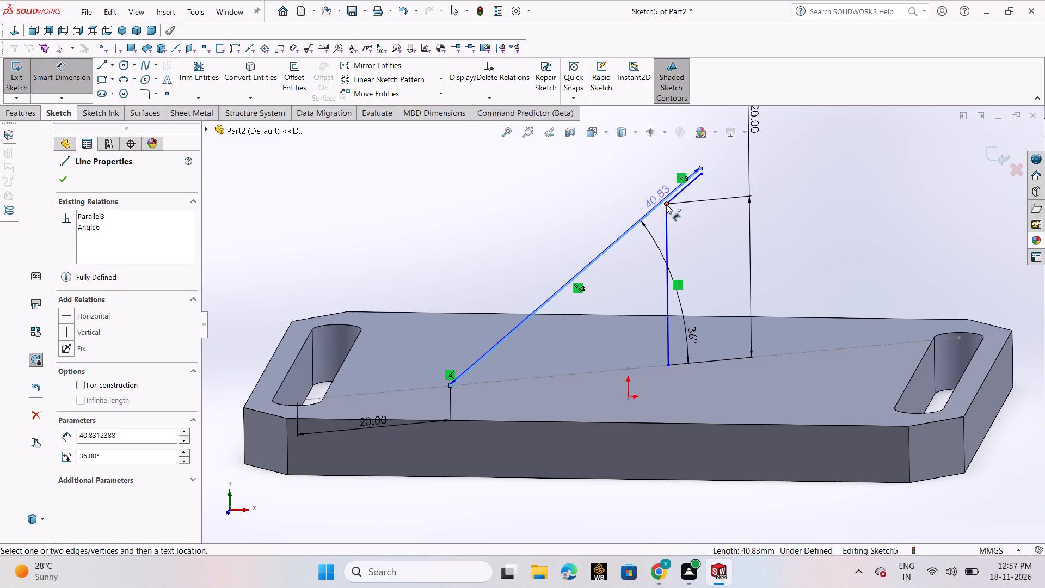
left_click(713, 151)
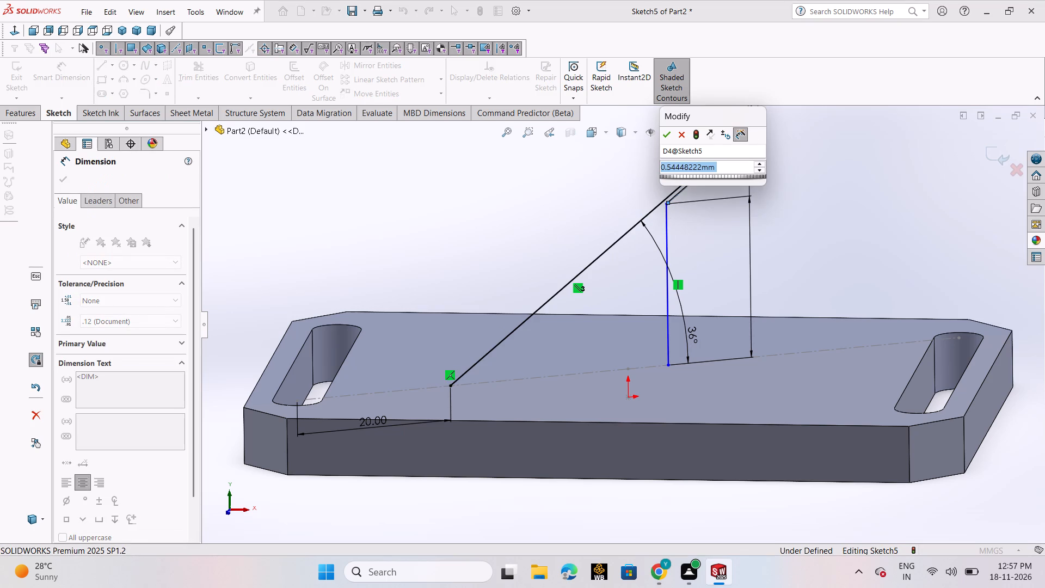
key("4")
key("Return")
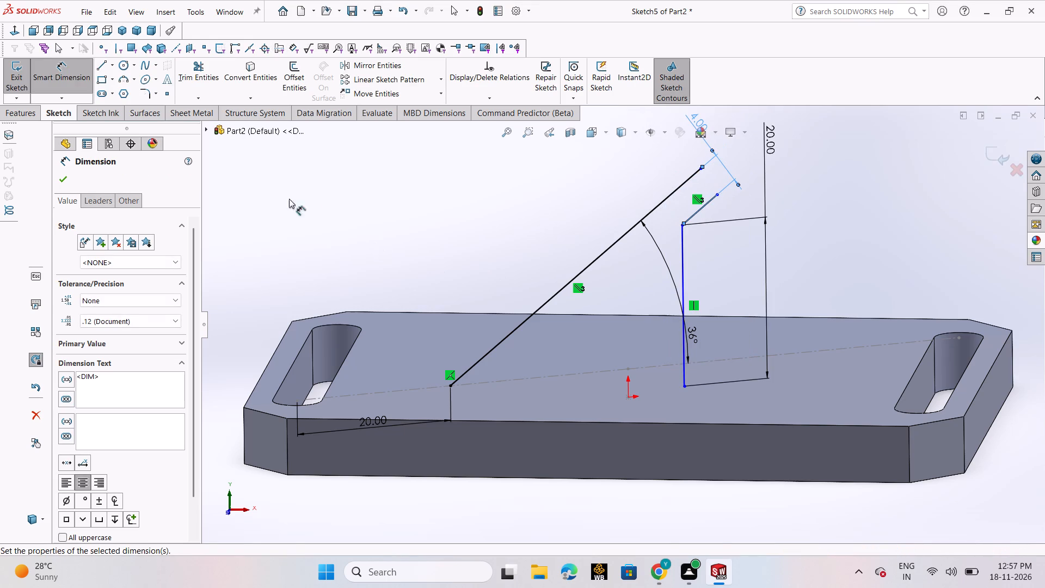
left_click(57, 181)
Add a coincident relation between the vertical line's lower endpoint and the diagonal centerline.
scroll(685, 359, "down", 4)
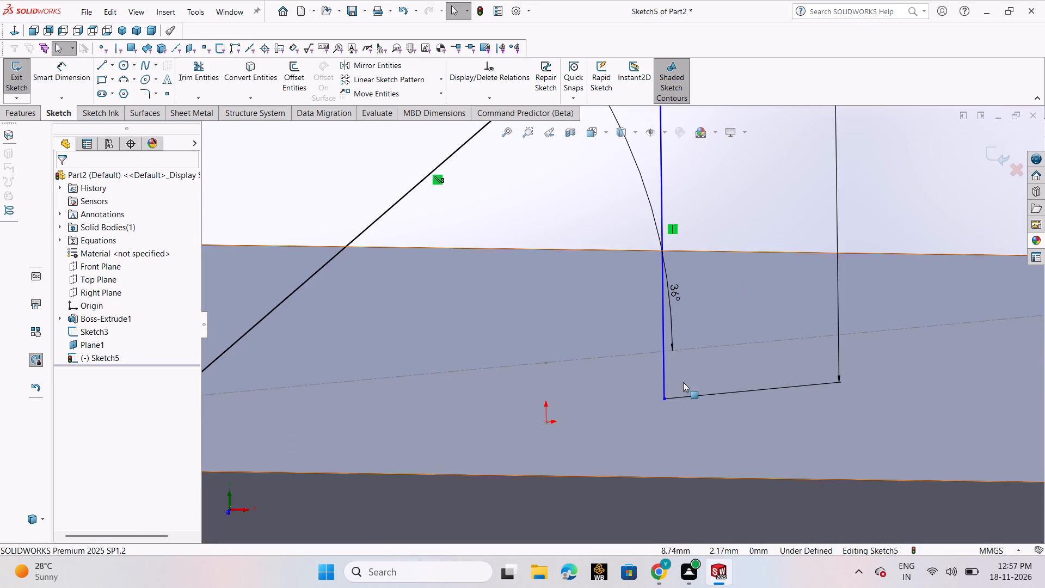
left_click(666, 401)
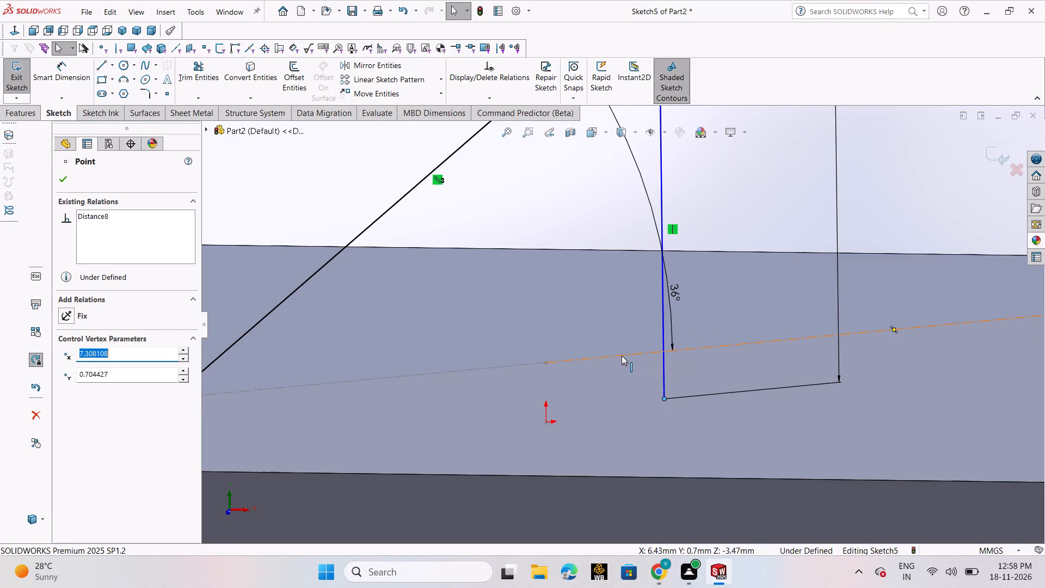
left_click(622, 356, "ctrl")
left_click(62, 388)
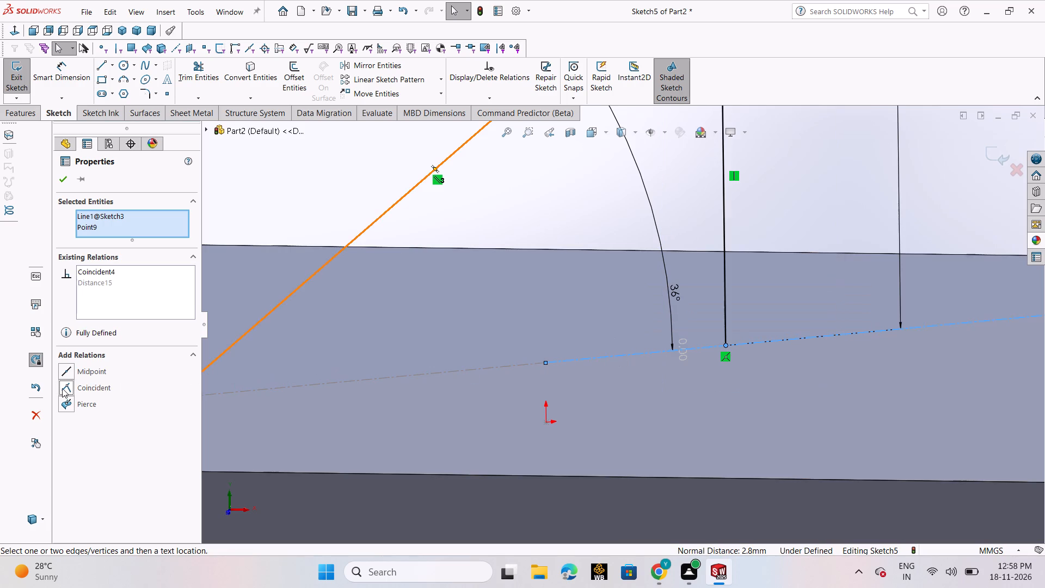
left_click(69, 185)
Dimension the length of the short parallel line as 8 mm.
scroll(737, 264, "up", 4)
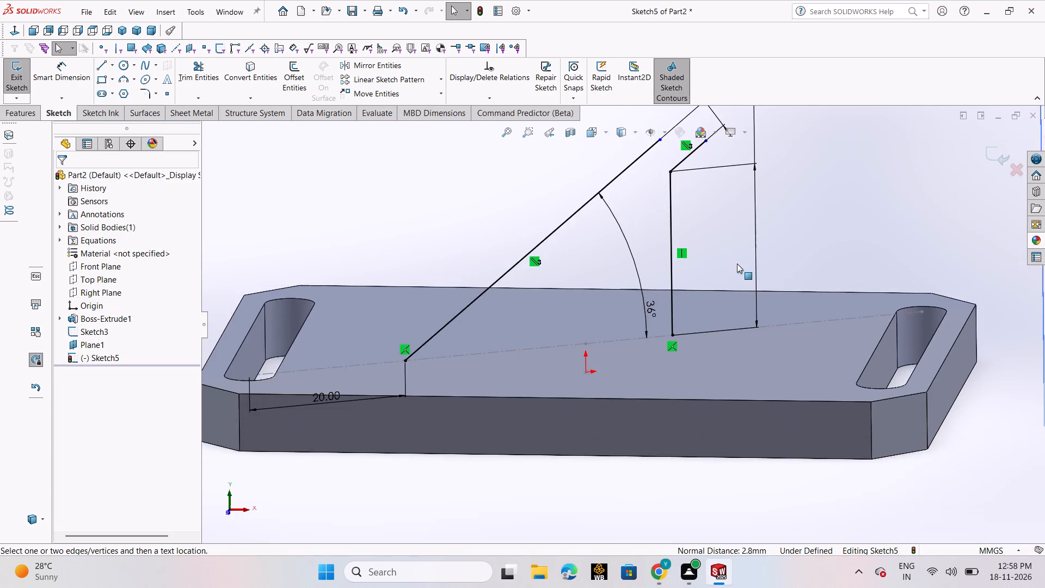
scroll(728, 242, "up", 2)
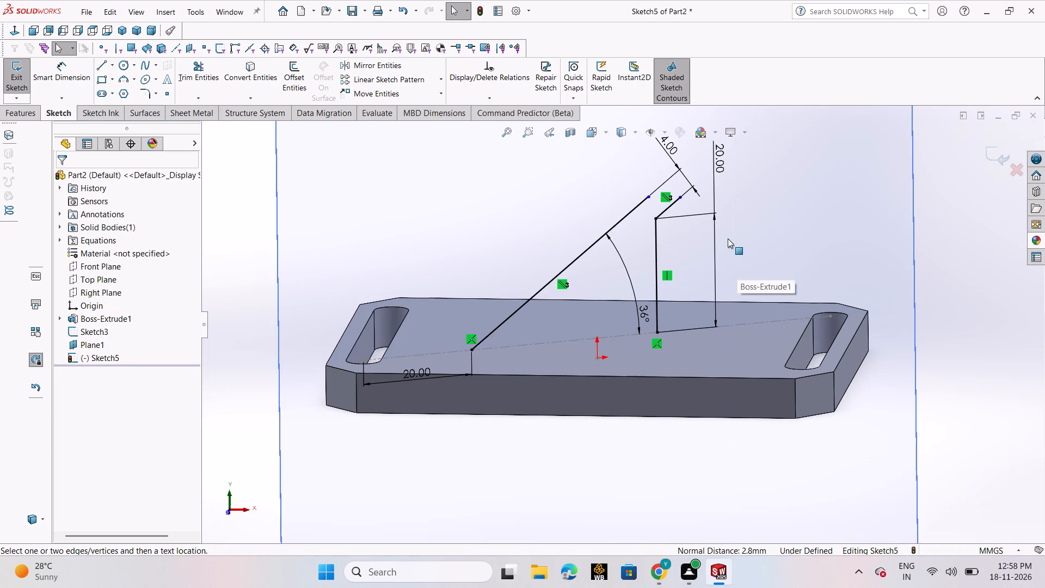
left_click(58, 75)
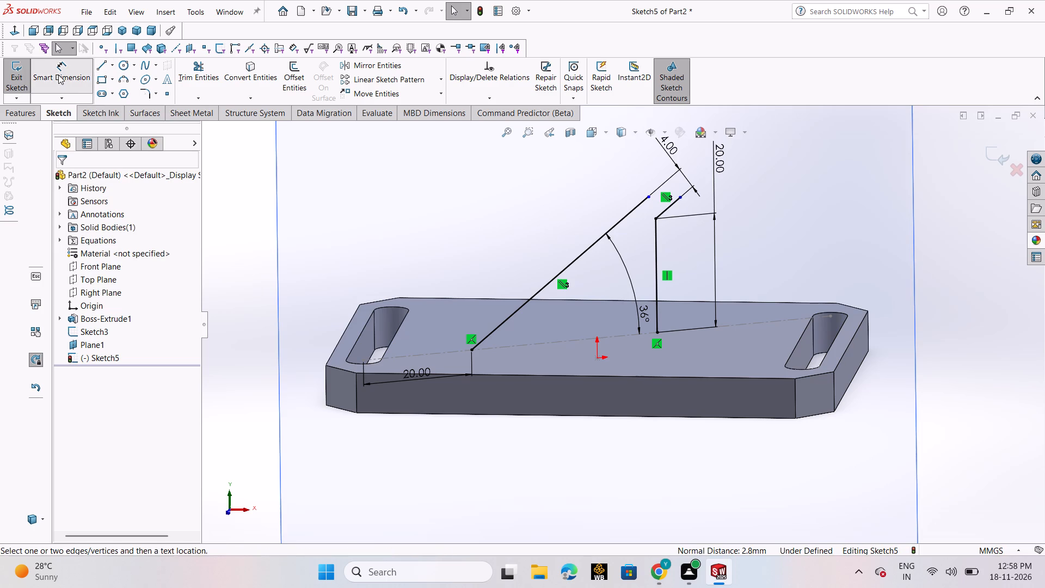
left_click(662, 209)
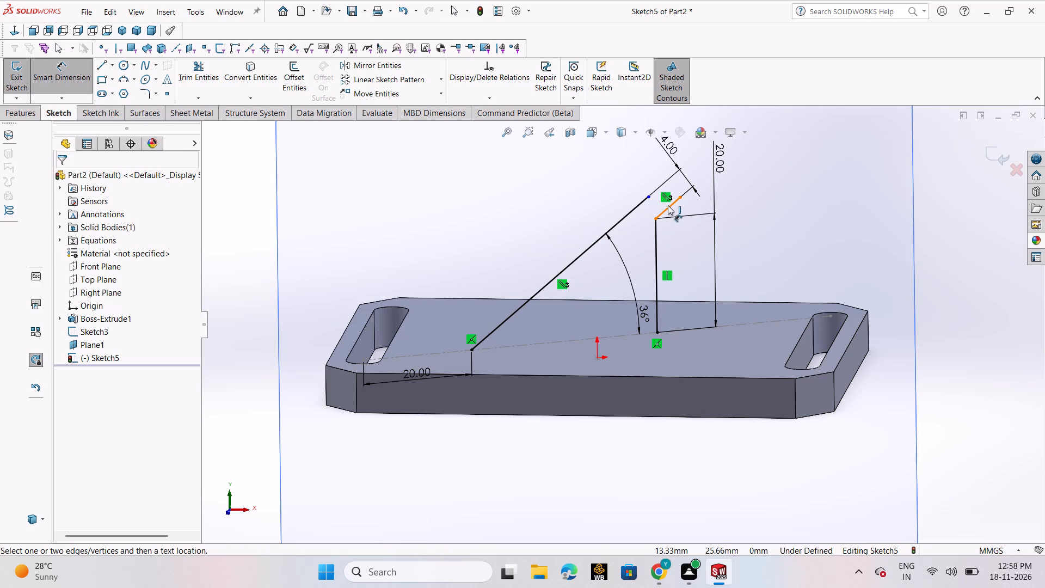
left_click(668, 205)
left_click(610, 181)
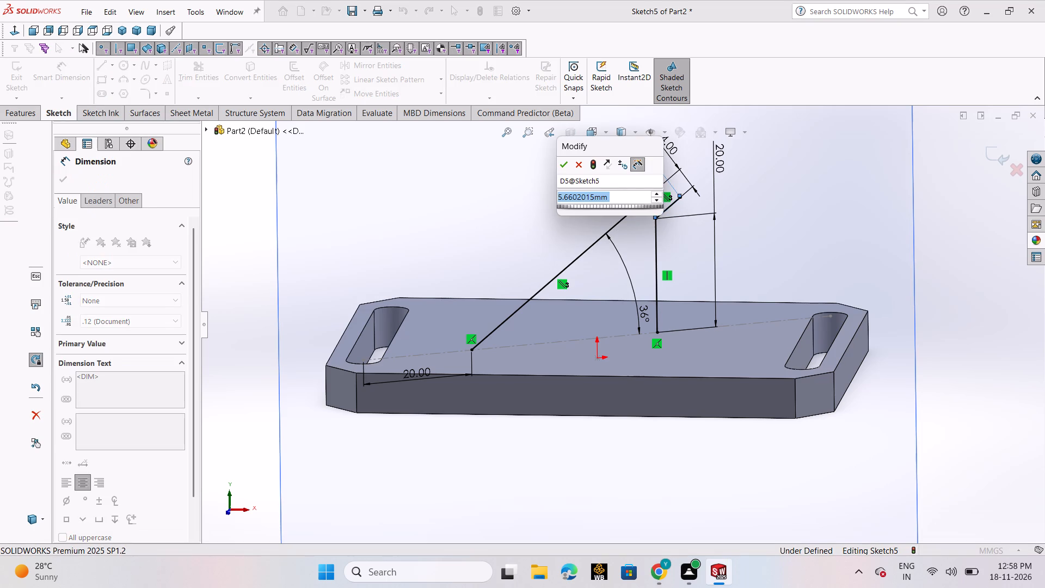
key("8")
key("Return")
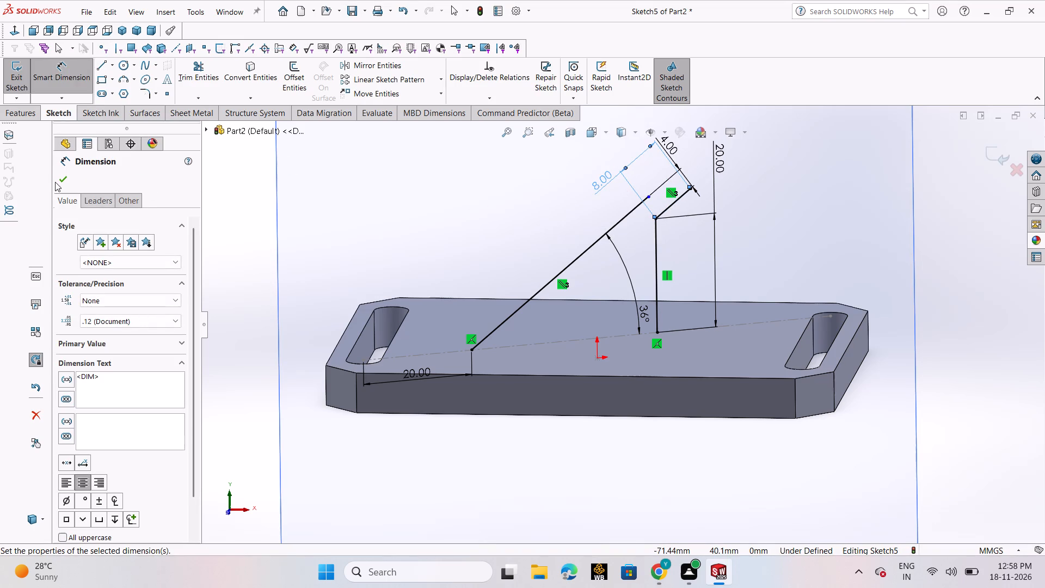
left_click(63, 182)
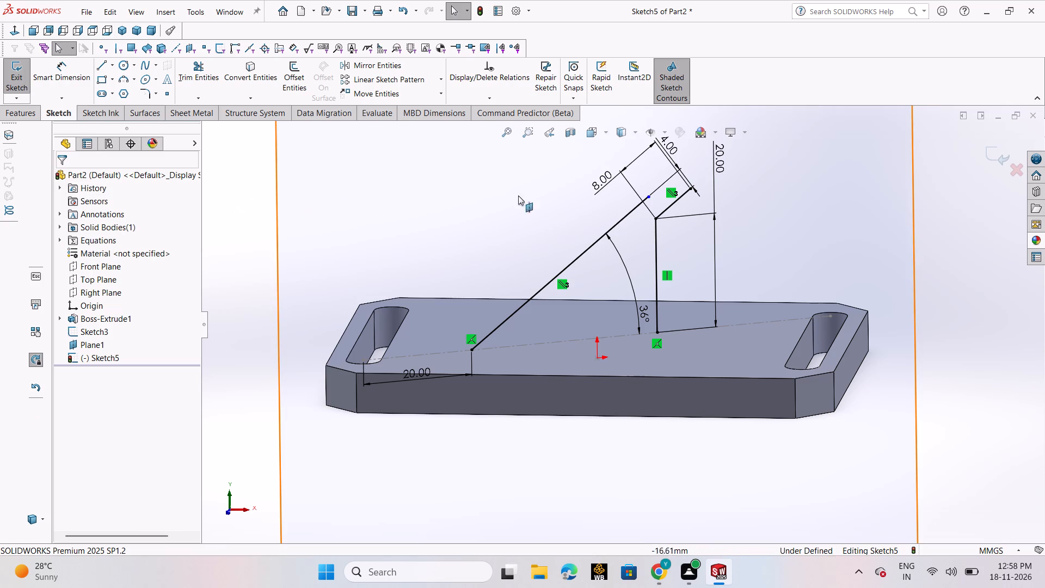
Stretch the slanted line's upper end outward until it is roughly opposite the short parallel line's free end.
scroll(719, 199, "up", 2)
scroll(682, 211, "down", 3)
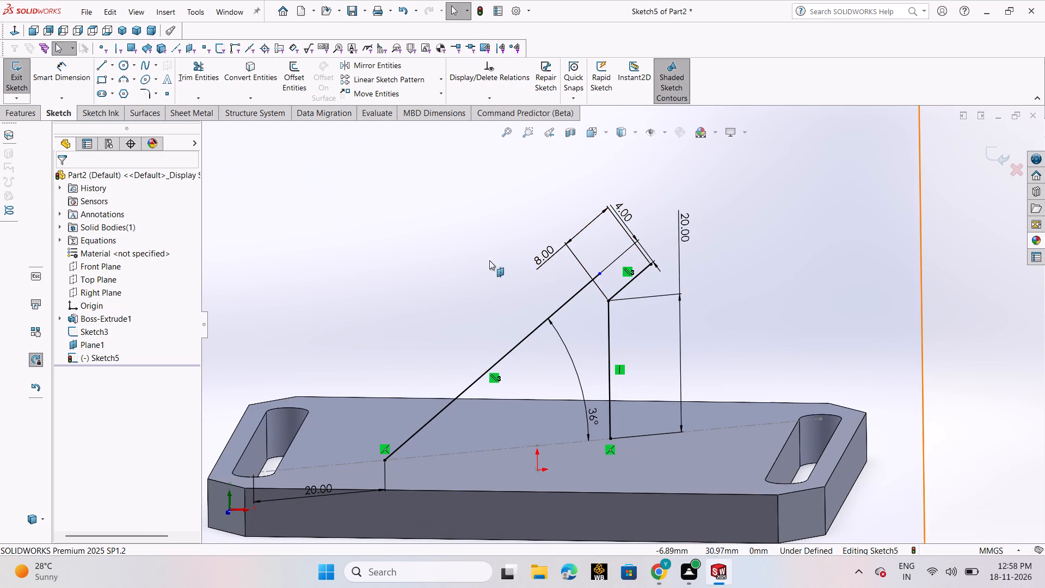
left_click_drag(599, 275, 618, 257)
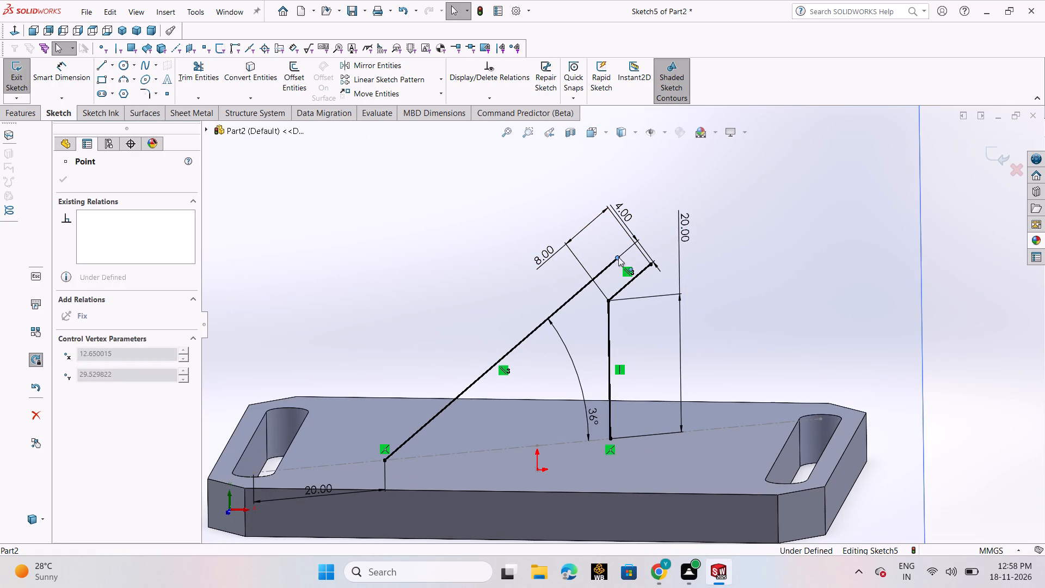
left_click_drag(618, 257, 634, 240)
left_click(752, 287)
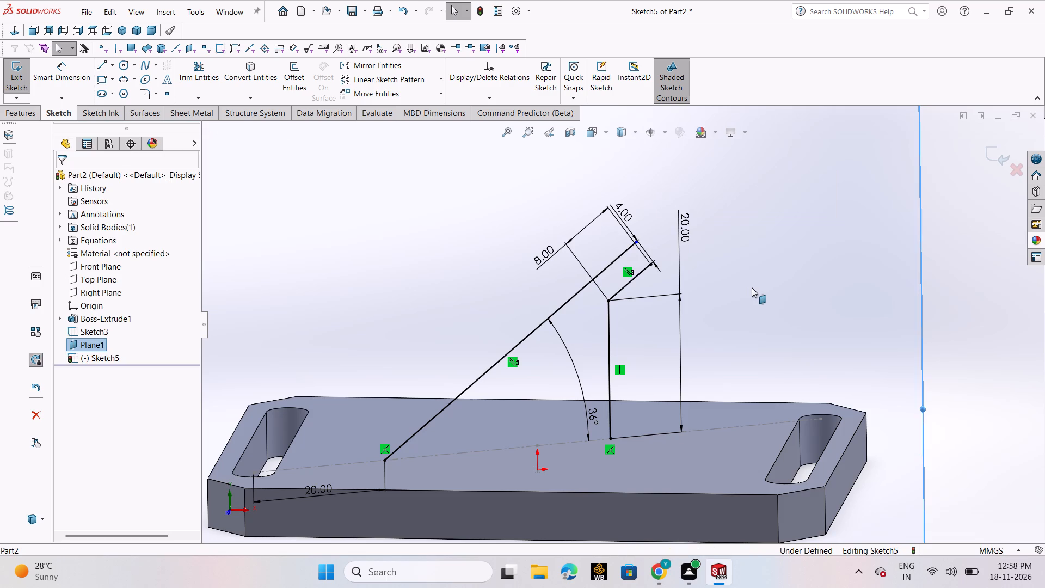
Add a horizontal relation between the slanted line's upper endpoint and the short parallel line's free endpoint.
scroll(633, 231, "down", 3)
left_click(490, 96)
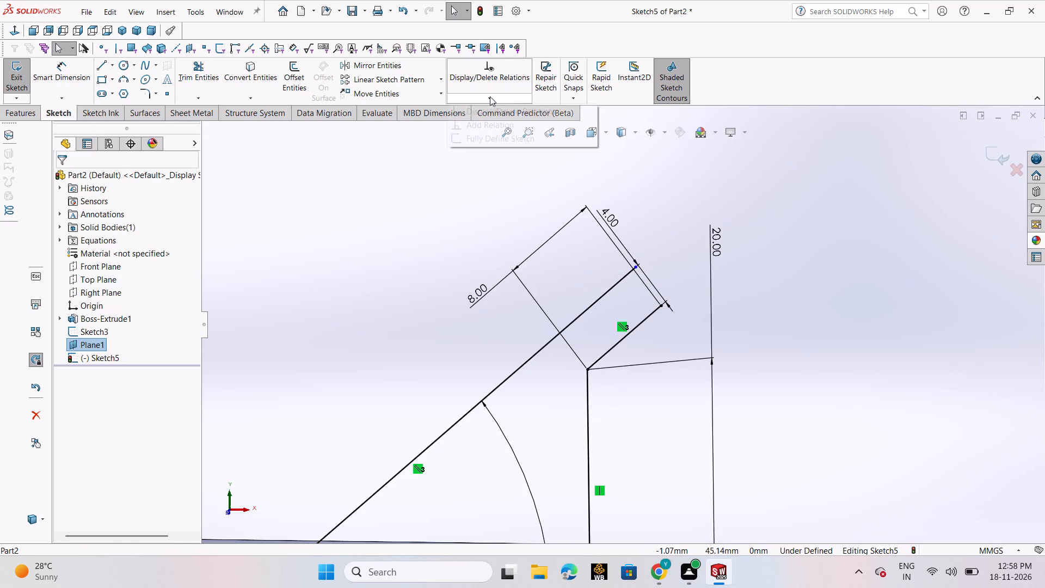
left_click(512, 126)
left_click(637, 266)
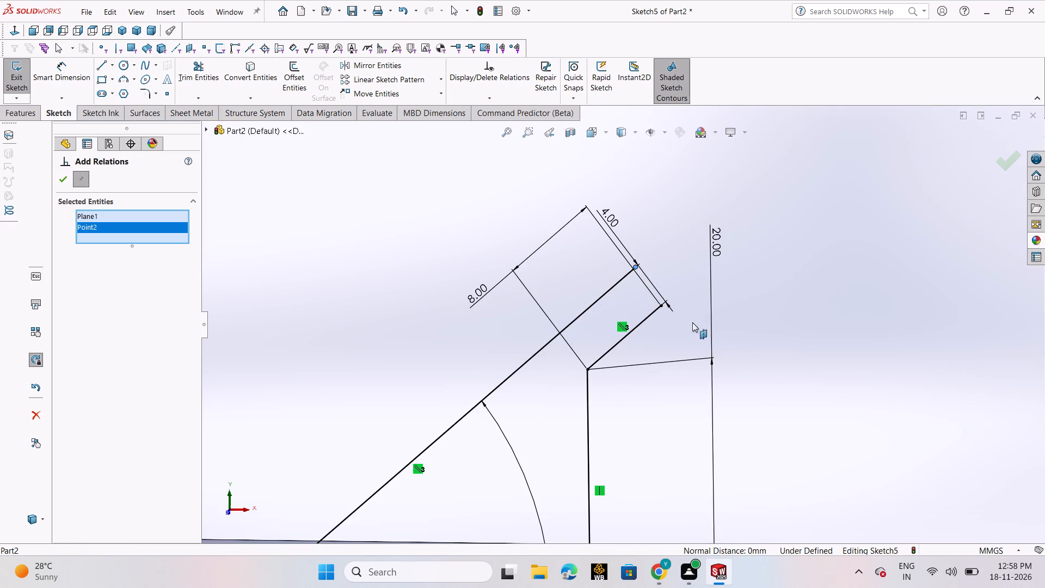
left_click(661, 307)
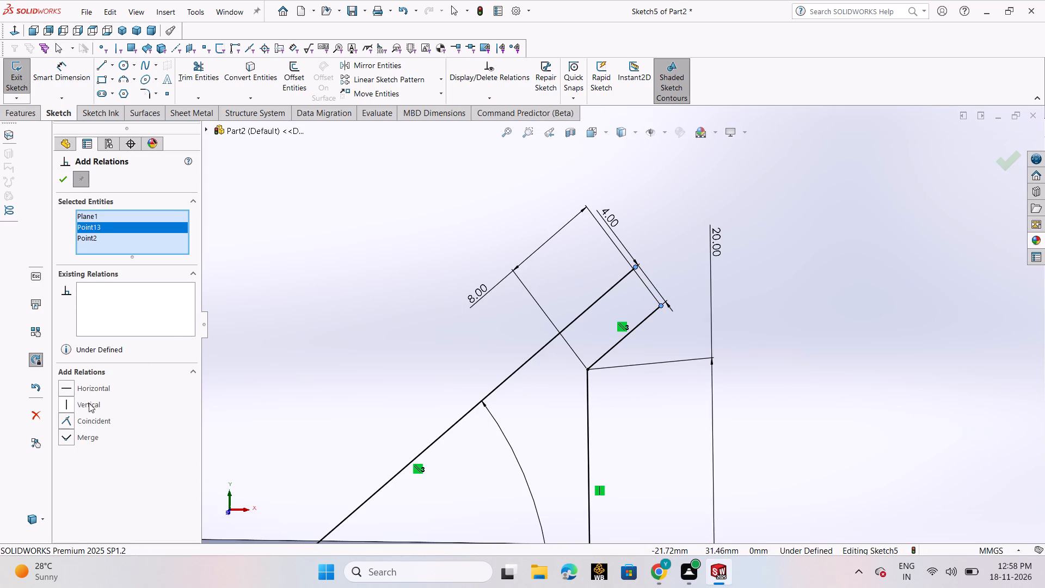
left_click(89, 388)
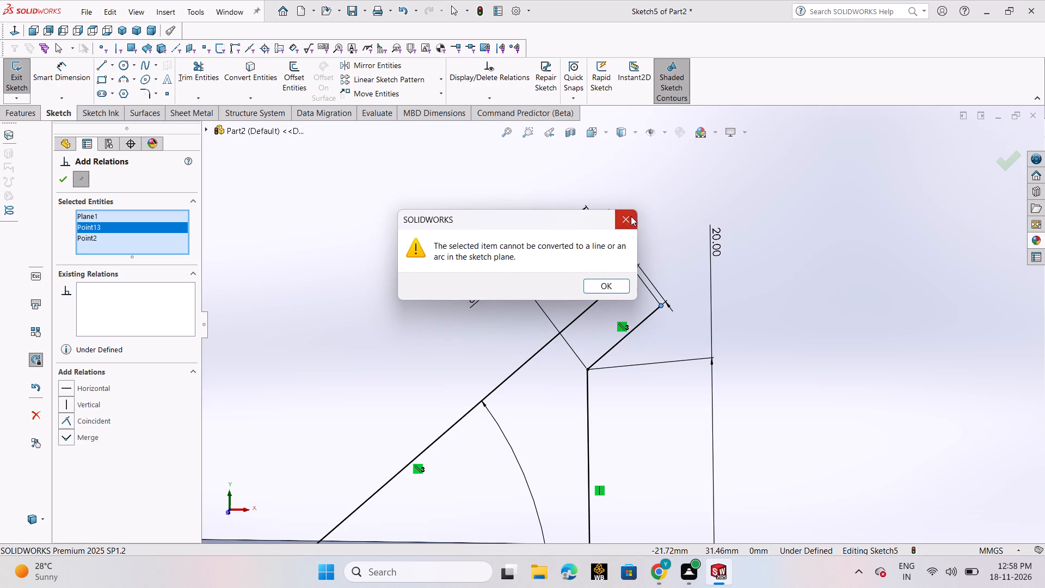
left_click(631, 216)
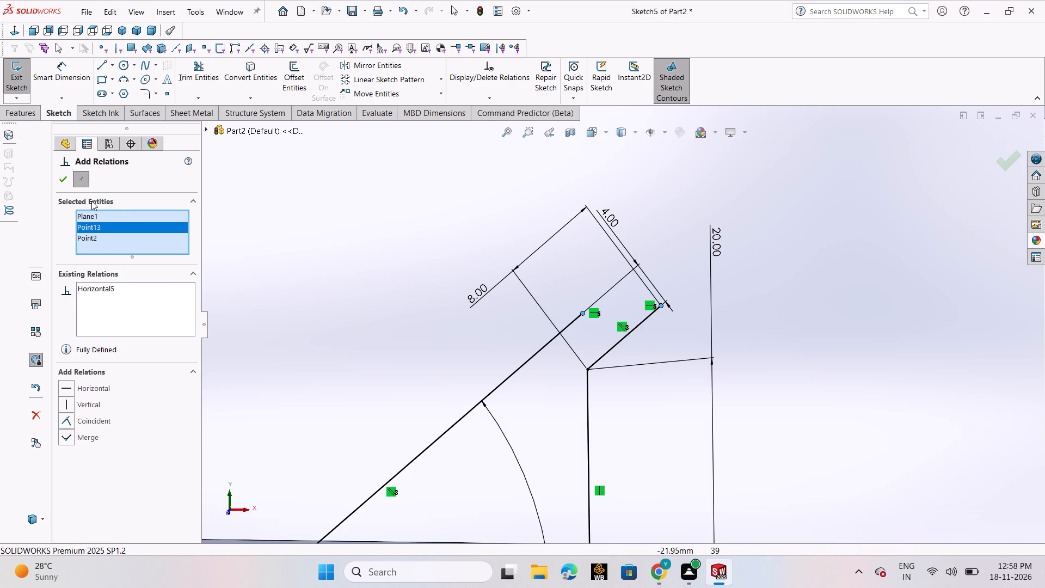
key("Escape")
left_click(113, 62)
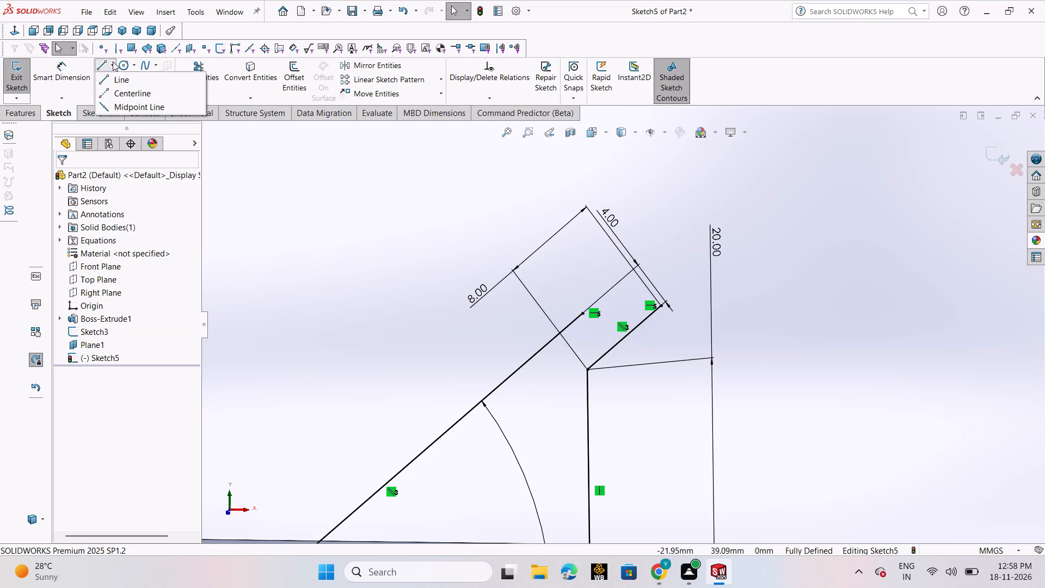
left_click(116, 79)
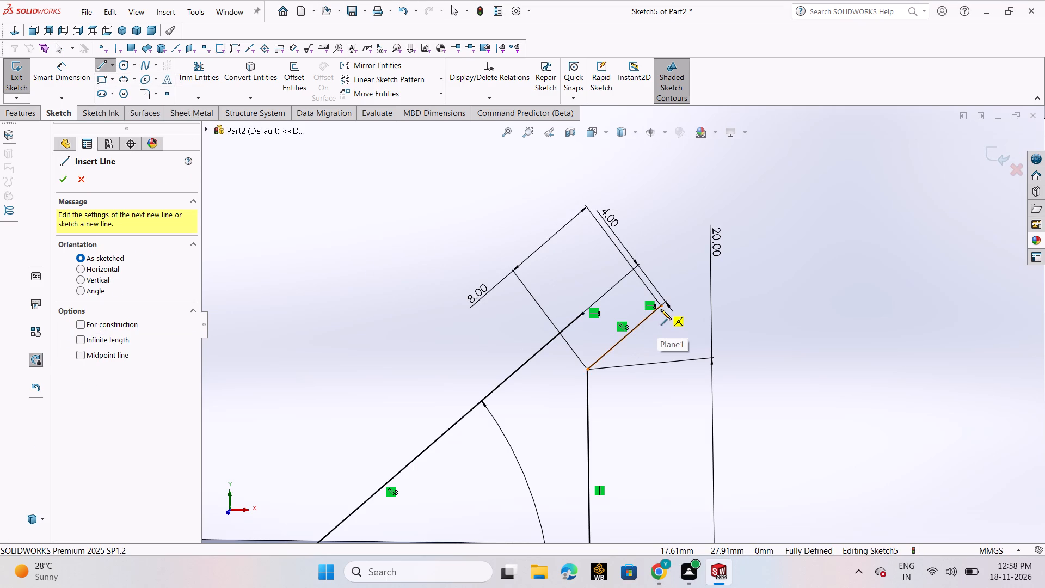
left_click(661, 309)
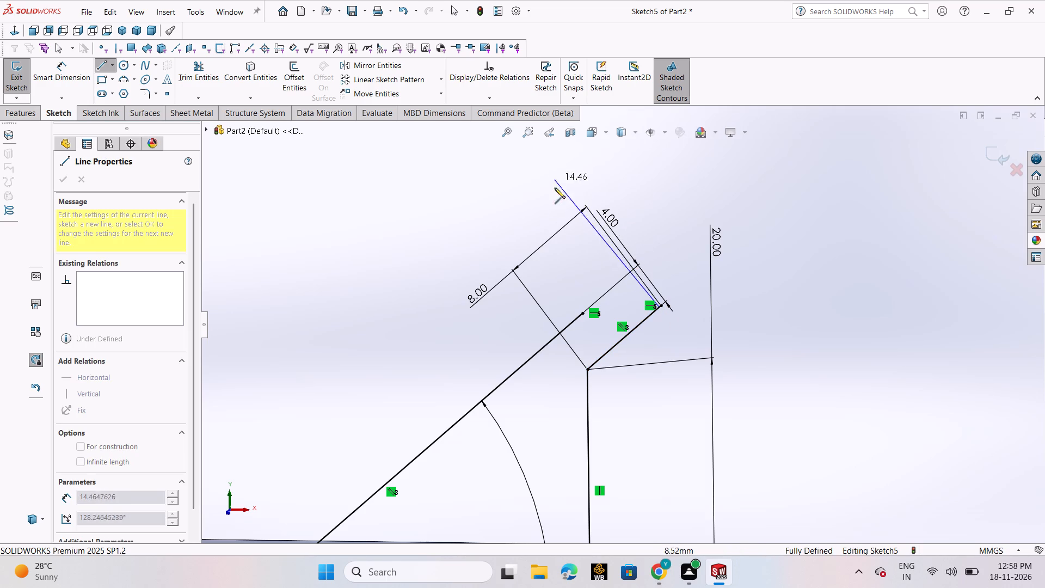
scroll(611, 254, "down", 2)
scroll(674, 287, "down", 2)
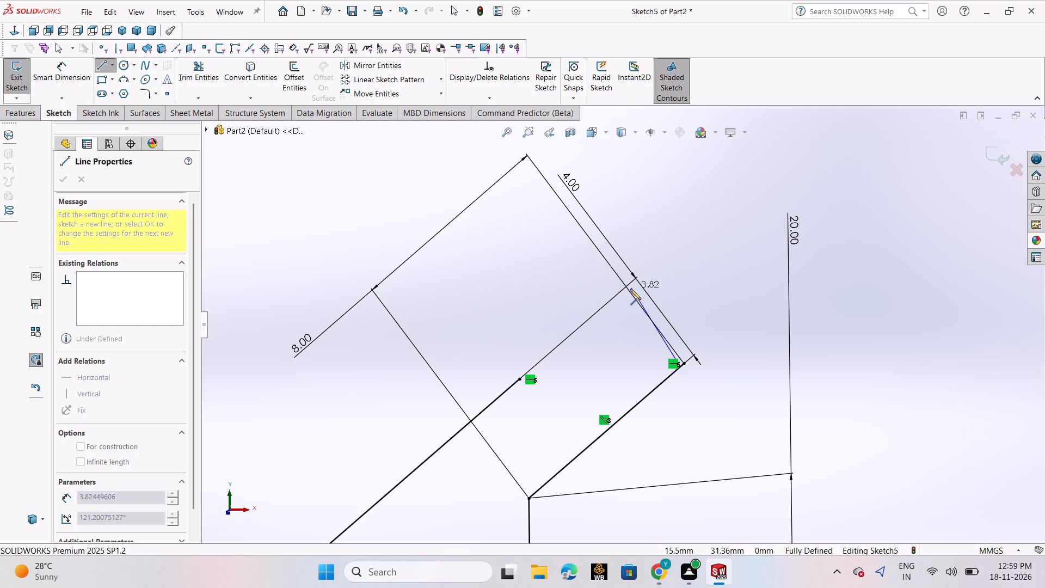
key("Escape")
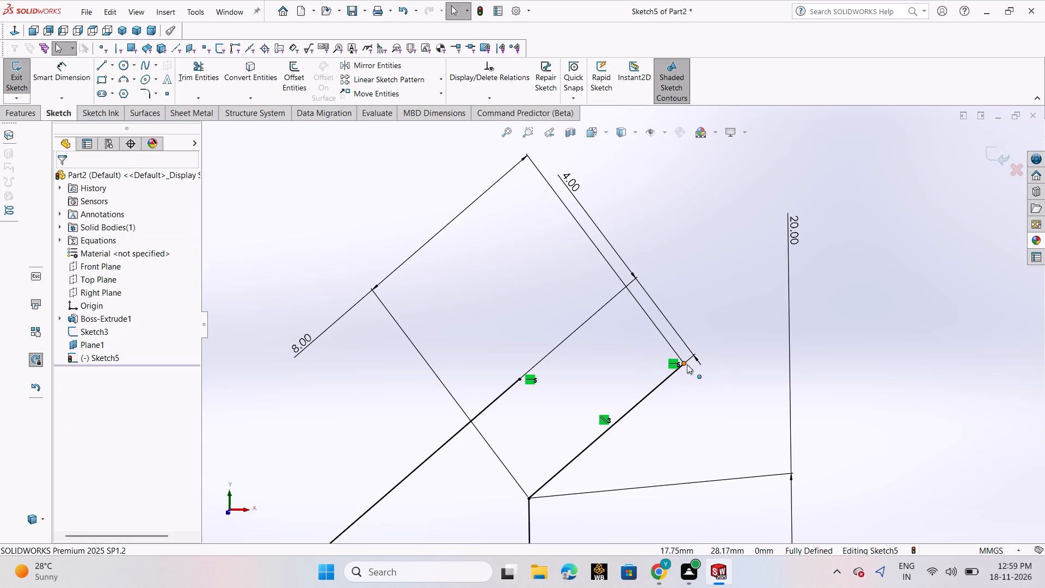
Draw a line about 6.3 mm long from the short parallel line's free end, perpendicular to it and crossing toward the slanted line's side.
left_click(100, 70)
left_click(104, 76)
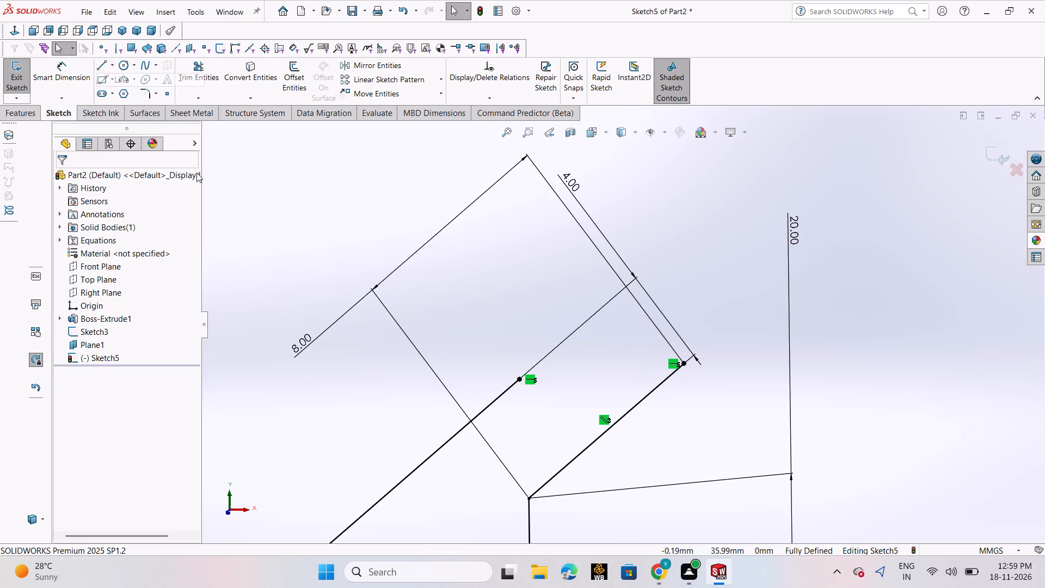
left_click(686, 364)
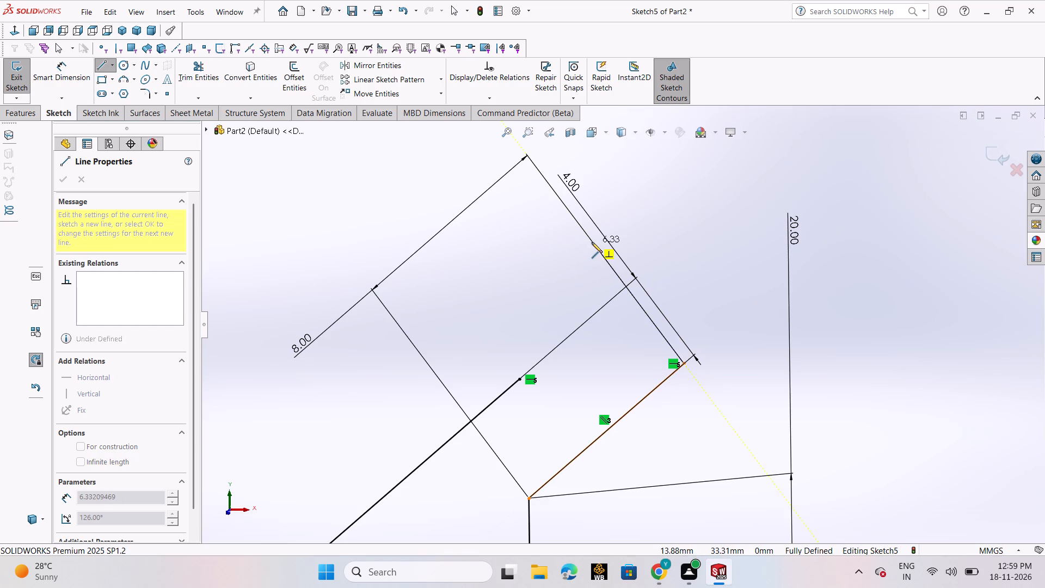
left_click(592, 242)
right_click(592, 242)
left_click(612, 251)
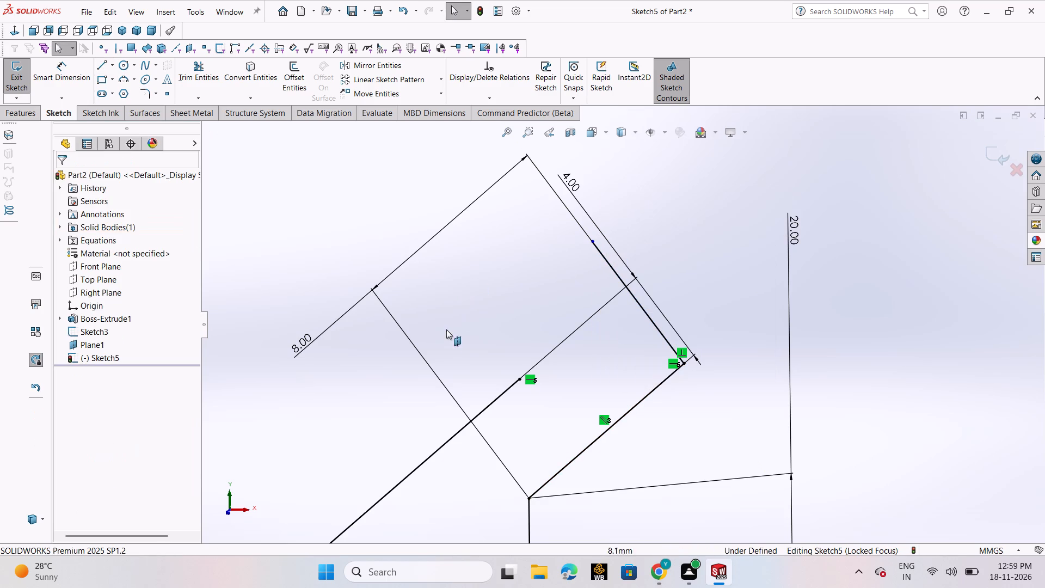
Delete the horizontal relation between the slanted line's upper endpoint and the short parallel line's free endpoint.
left_click_drag(519, 379, 558, 335)
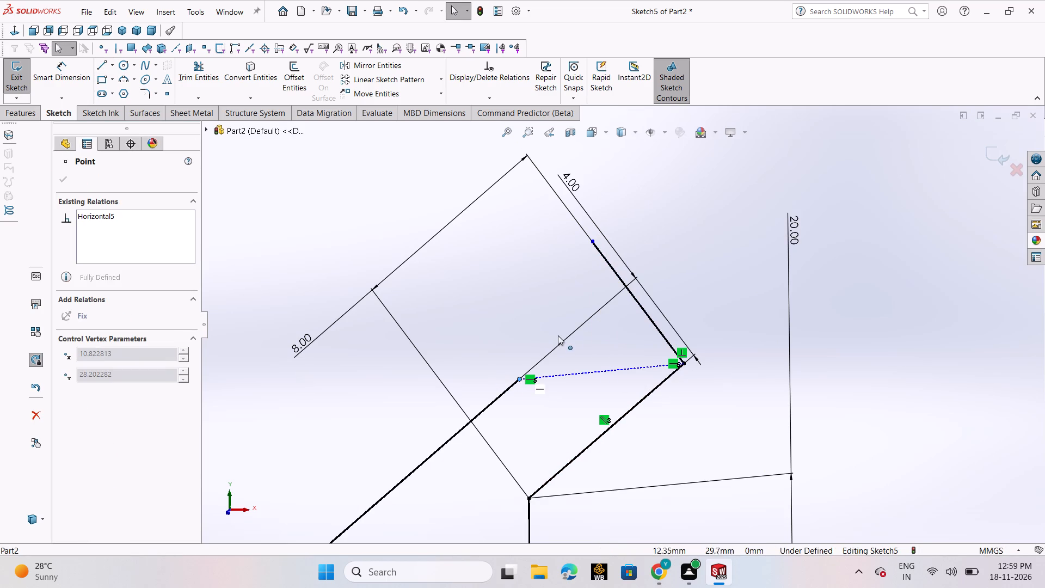
left_click_drag(558, 335, 597, 302)
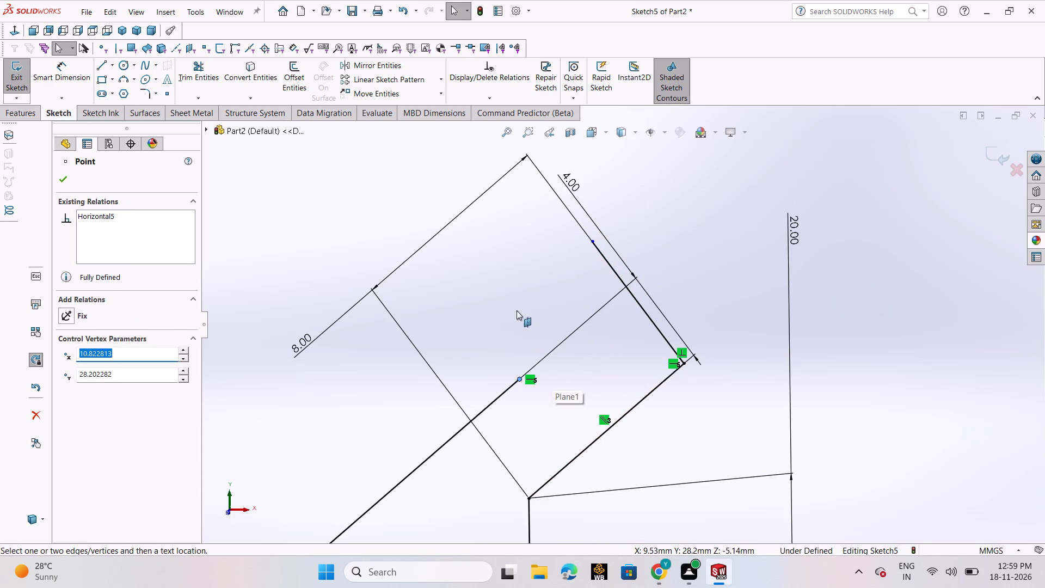
left_click(517, 310)
left_click(525, 381)
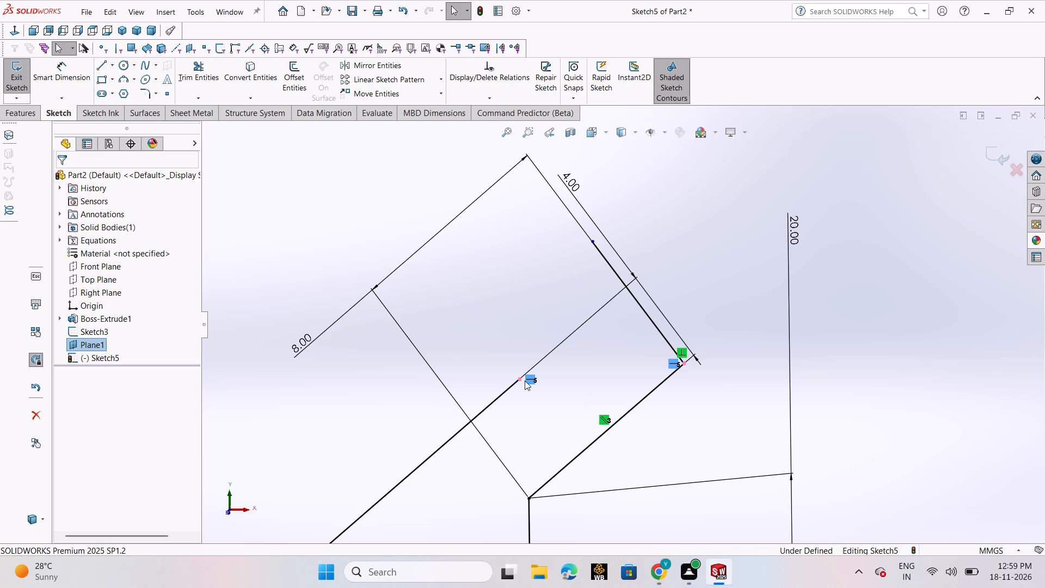
key("Delete")
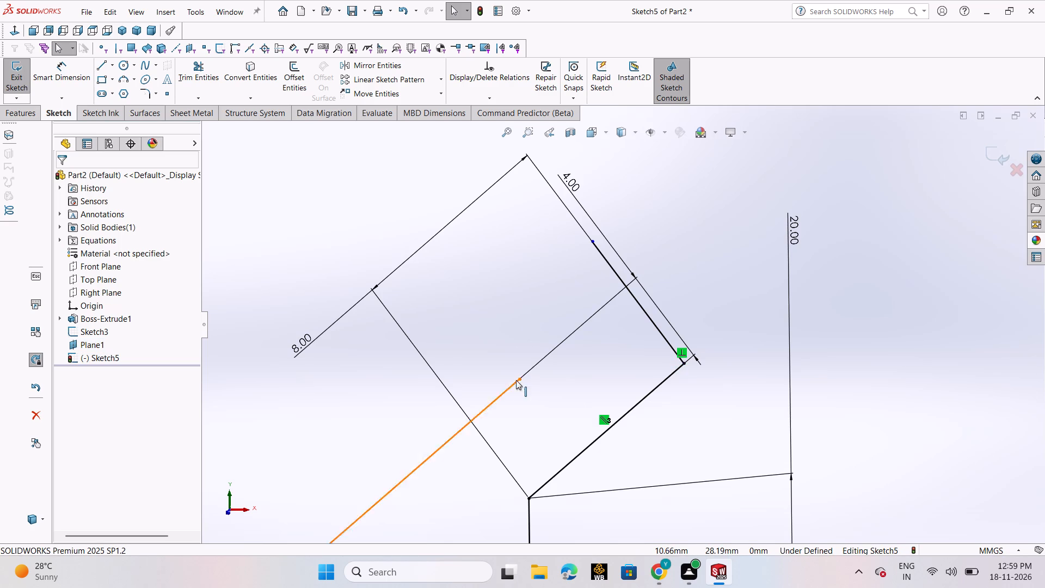
Extend the slanted line's upper endpoint until it lies coincident on the new perpendicular line.
left_click_drag(520, 380, 624, 287)
left_click(548, 303)
scroll(675, 288, "down", 8)
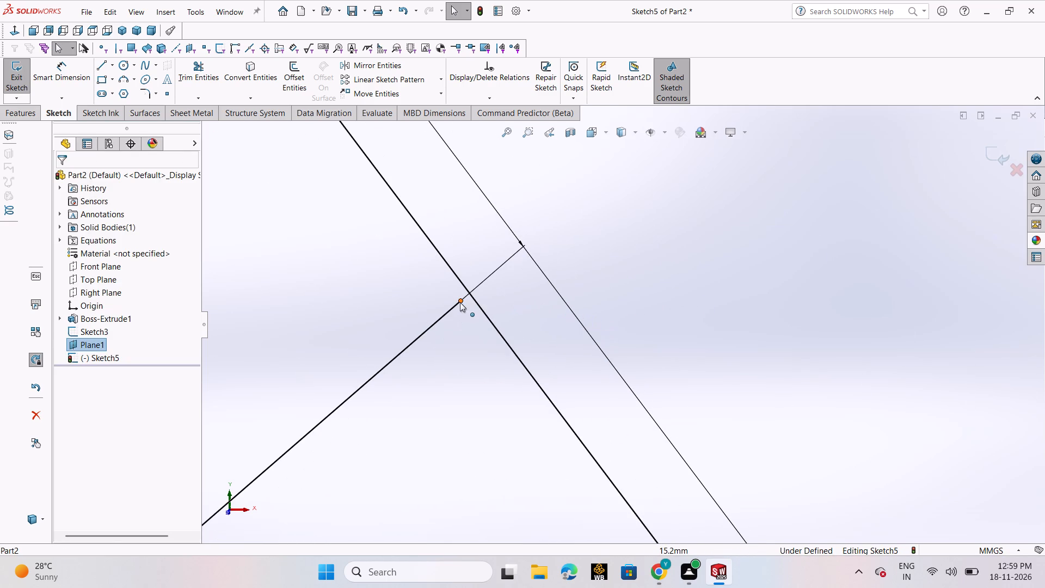
left_click_drag(459, 302, 467, 287)
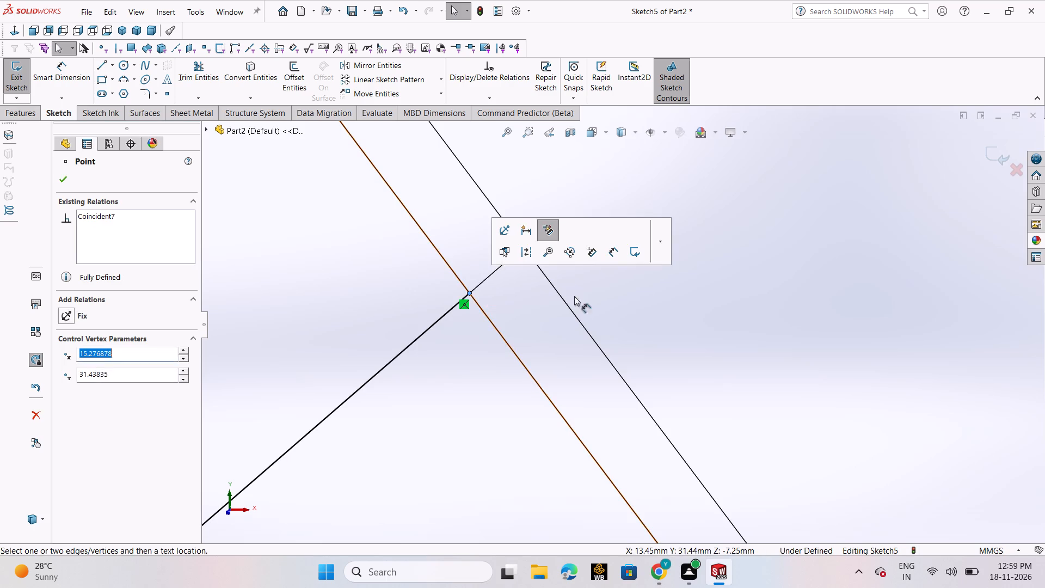
left_click(635, 281)
Trim away the part of the perpendicular line that overhangs beyond the slanted line.
left_click(201, 81)
left_click_drag(324, 223, 330, 220)
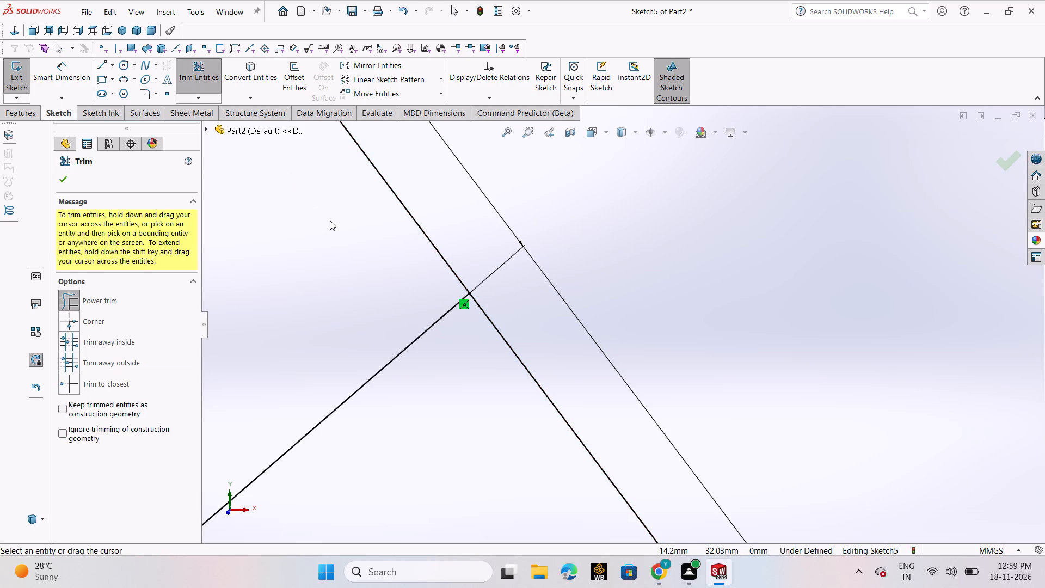
left_click_drag(330, 220, 393, 178)
scroll(401, 191, "up", 14)
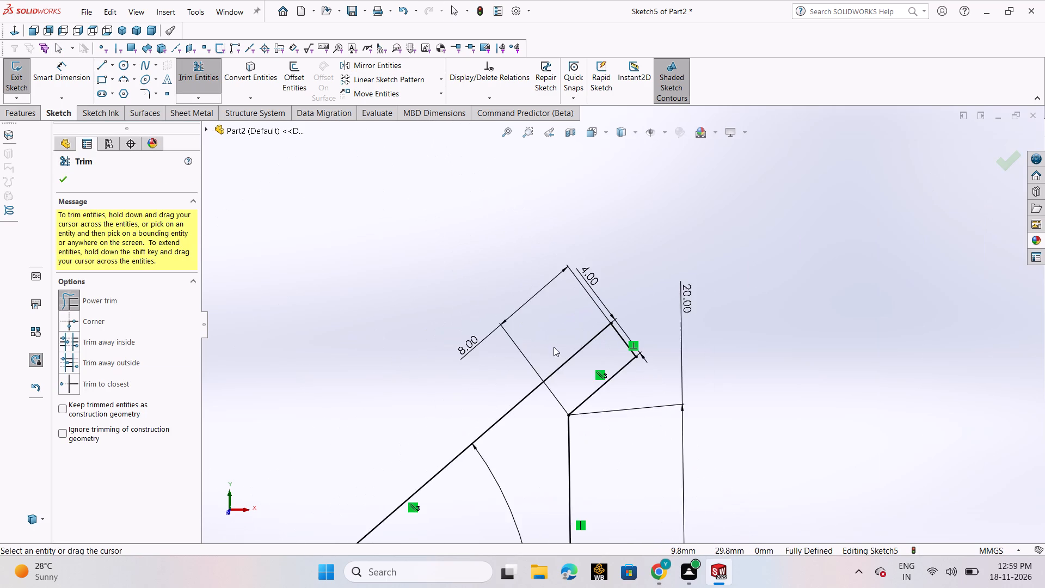
scroll(554, 347, "up", 3)
left_click(62, 172)
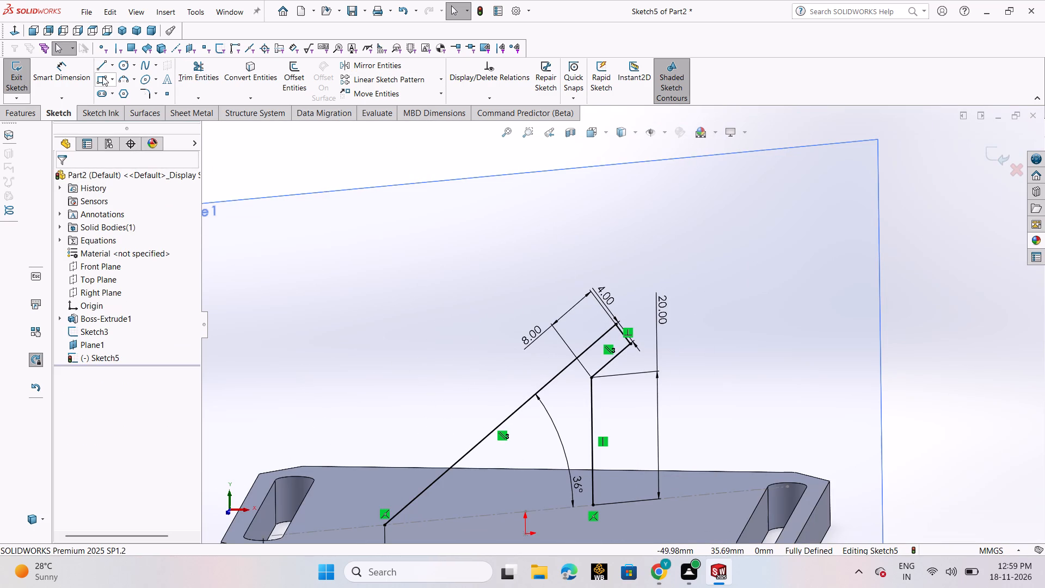
Close the profile with a base line from the slanted line's lower end to the vertical line's lower end.
left_click(102, 68)
left_click(104, 75)
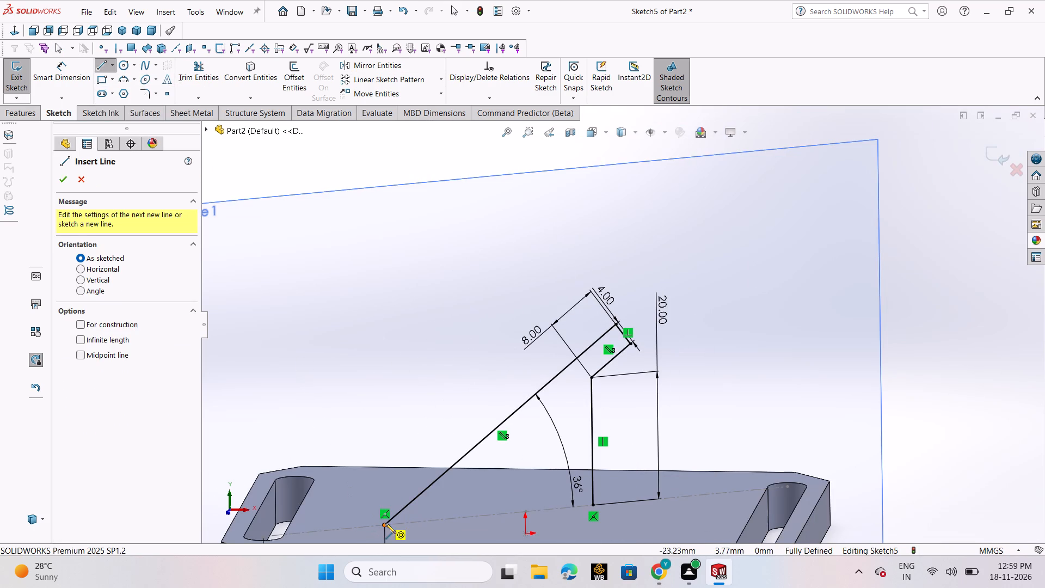
left_click(386, 523)
left_click(593, 506)
right_click(593, 506)
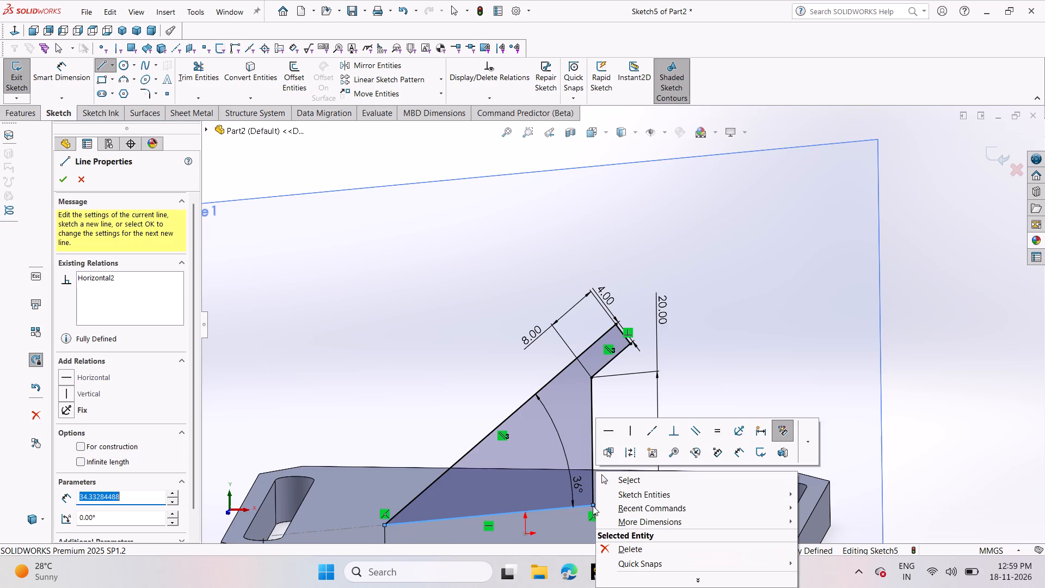
left_click(623, 479)
scroll(415, 365, "up", 4)
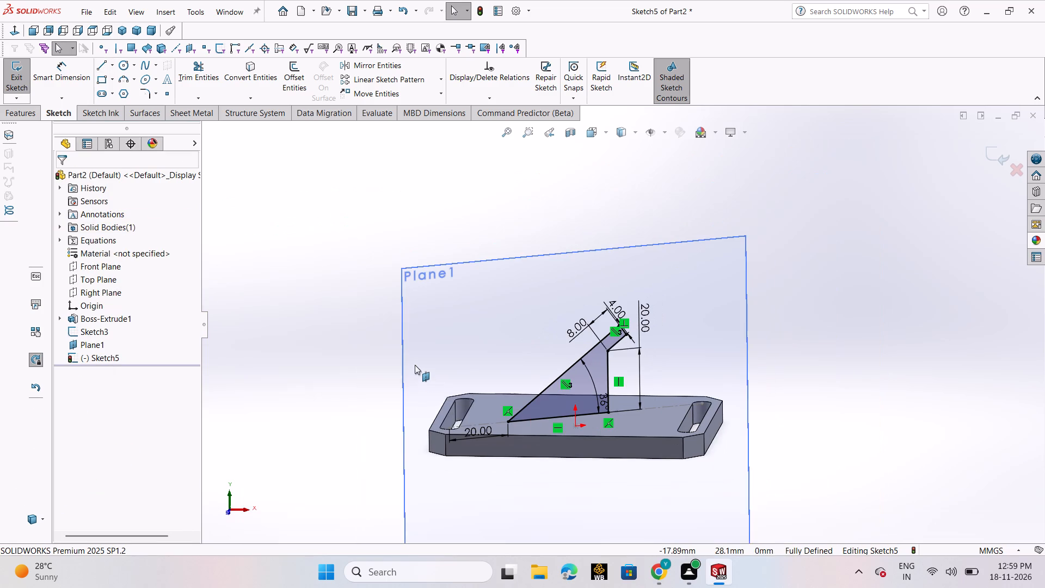
Exit the sketch and extrude the closed profile mid-plane to a 7 mm depth, merged with the plate.
left_click(11, 74)
left_click(11, 73)
middle_click_drag(330, 357, 334, 357)
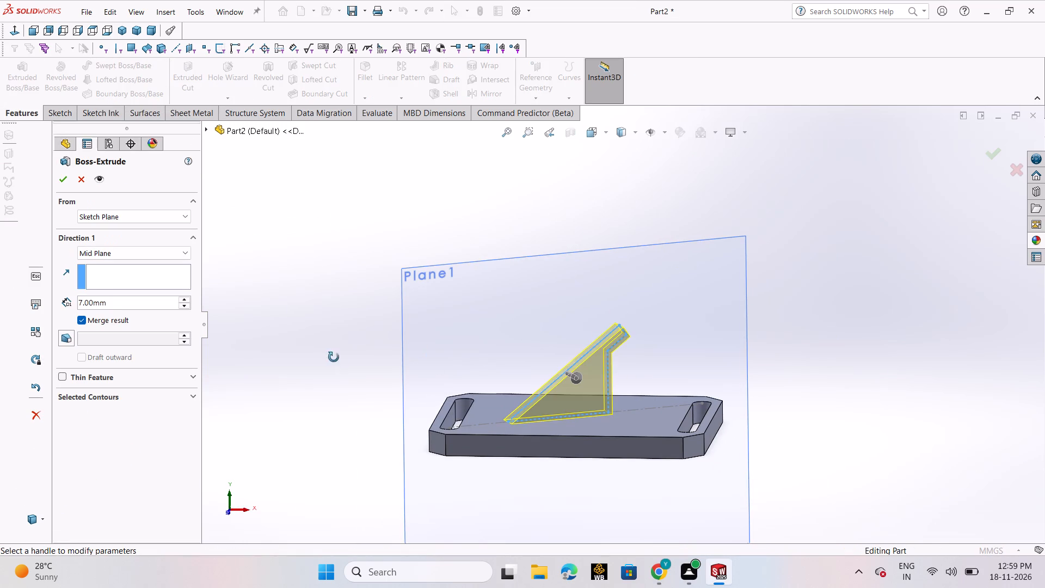
middle_click_drag(334, 357, 383, 397)
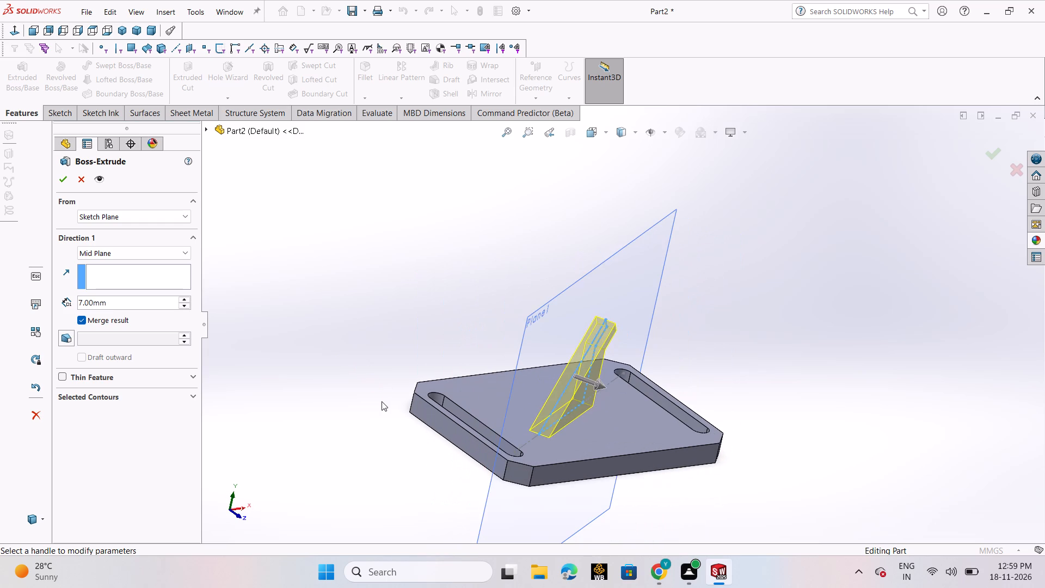
type("14")
key("Return")
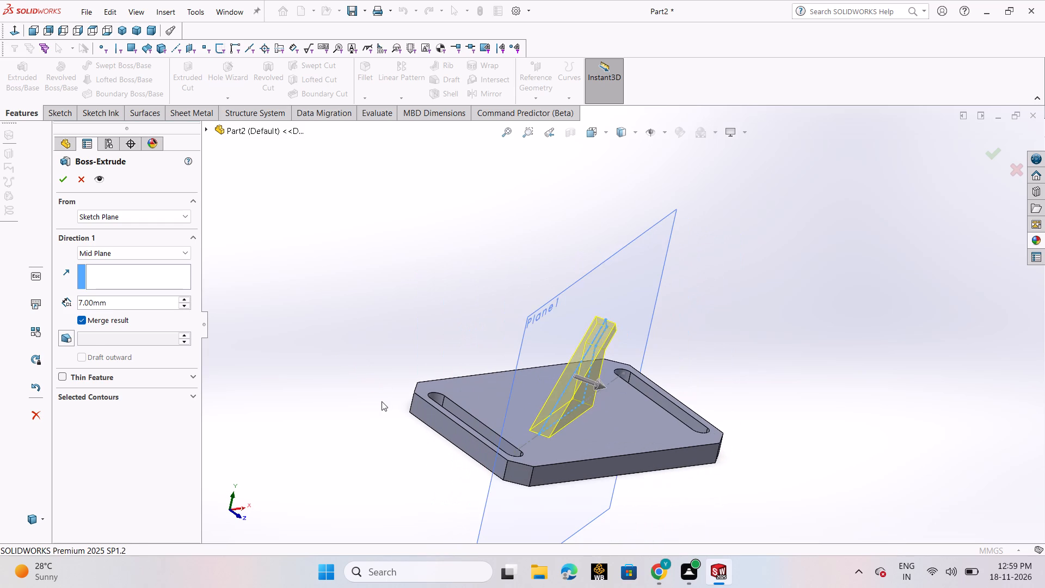
Edit the slanted rib's extrusion and set its mid-plane depth to 14 mm.
left_click(106, 360)
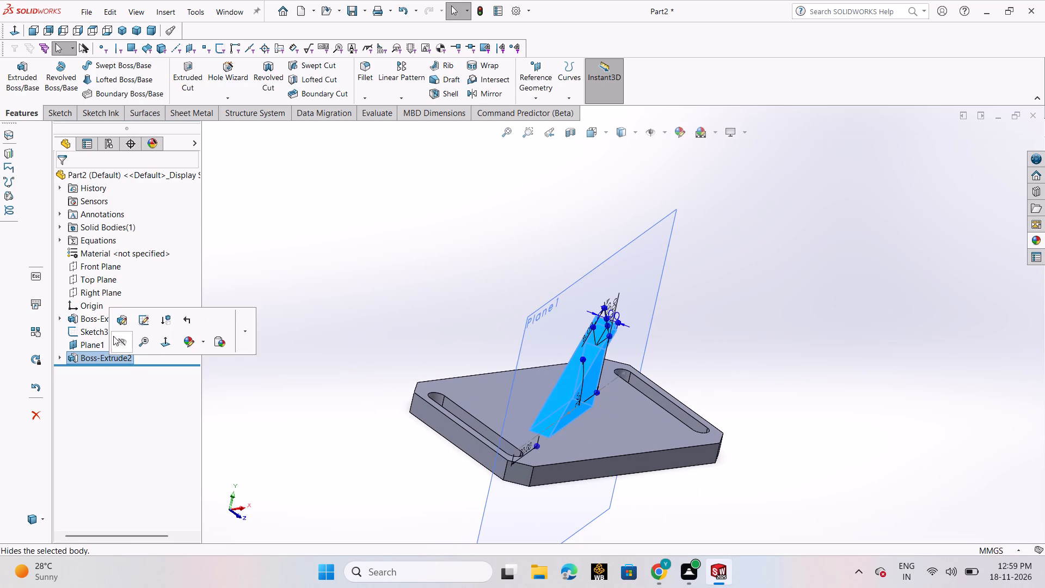
left_click(143, 347)
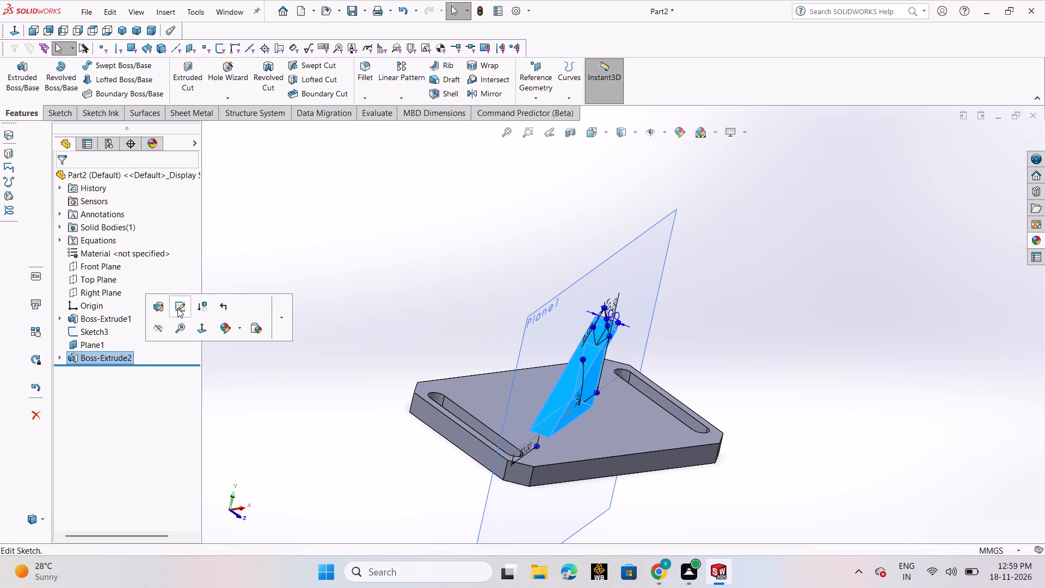
left_click(160, 308)
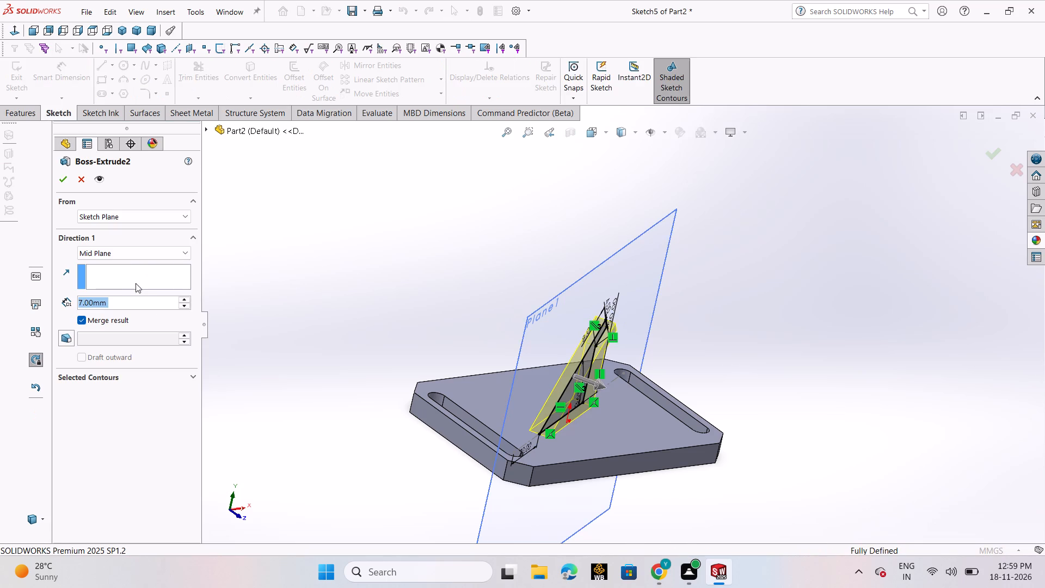
type("14")
key("Return")
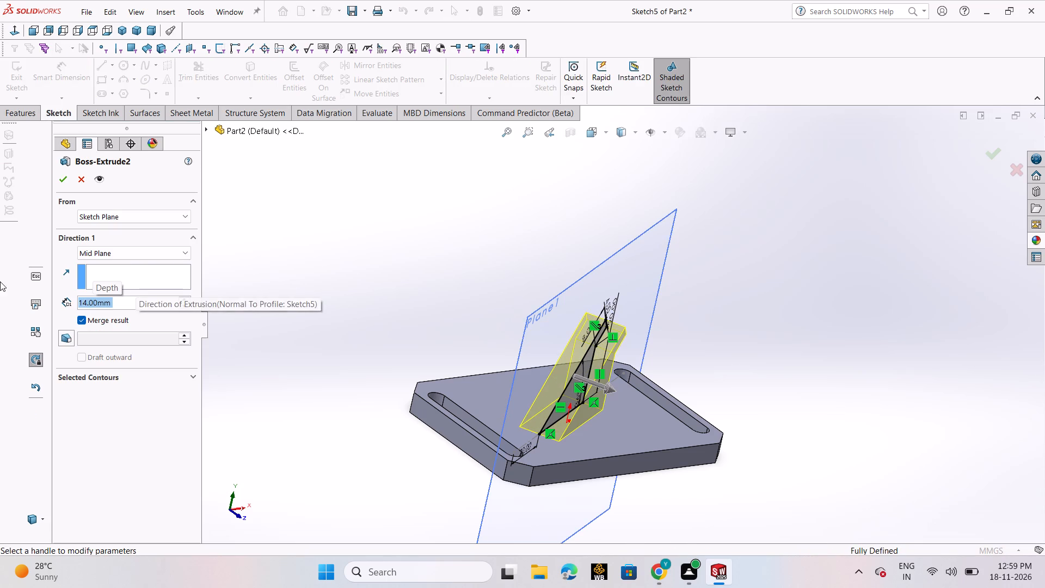
left_click(61, 181)
left_click(341, 191)
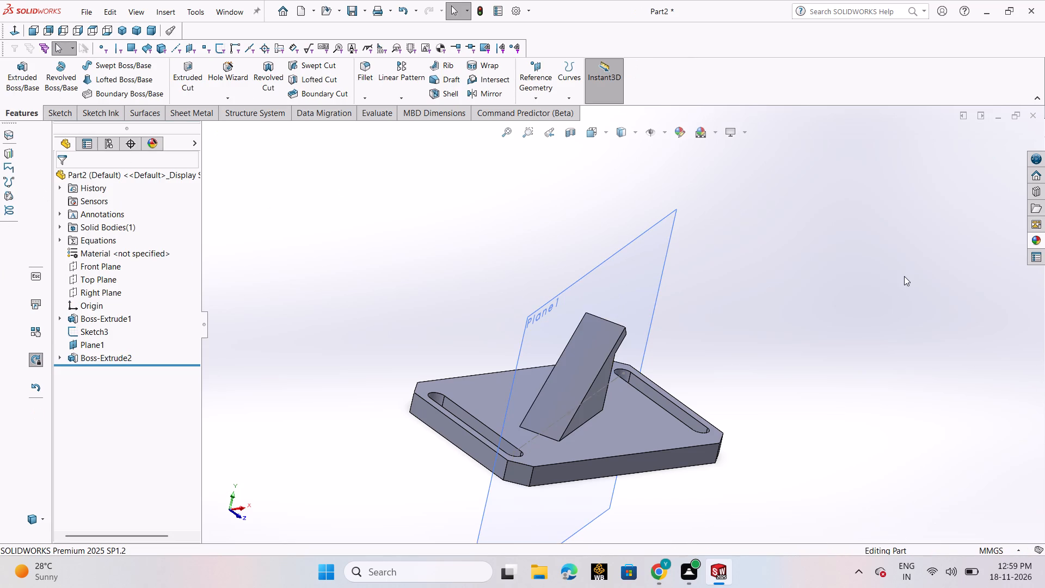
Hide all reference item types so the plane and sketch geometry are not displayed over the model.
middle_click_drag(883, 271, 828, 265)
scroll(831, 264, "up", 1)
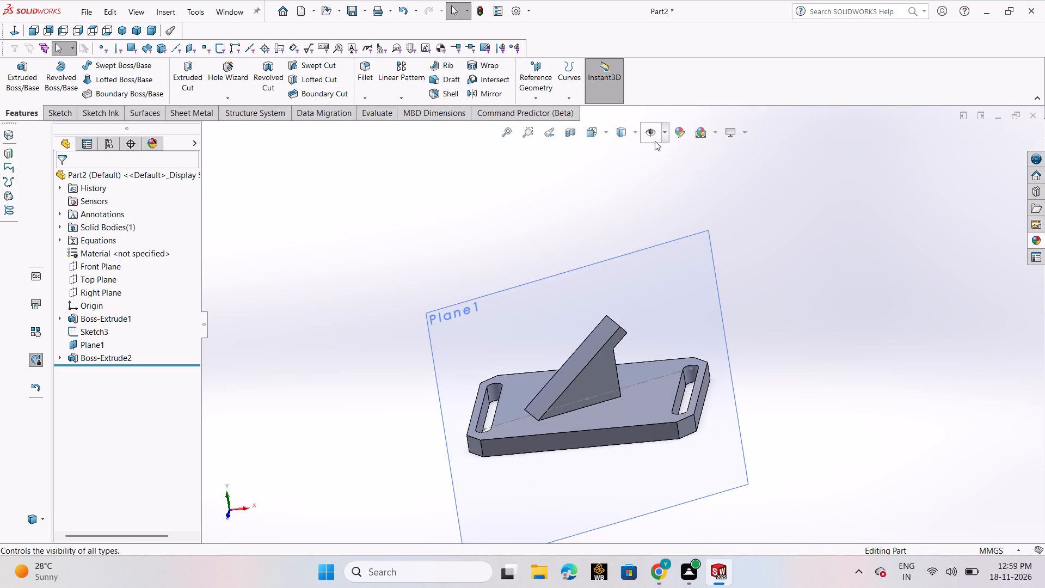
left_click(655, 141)
left_click(789, 292)
Open a new sketch on the large slanted face of the rib.
middle_click_drag(796, 334, 804, 336)
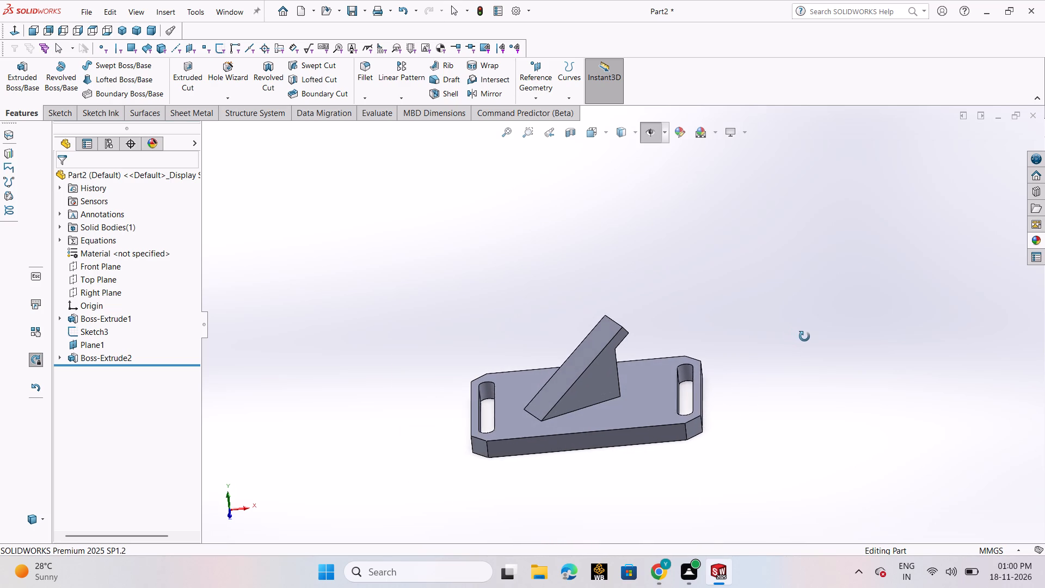
middle_click_drag(804, 336, 871, 329)
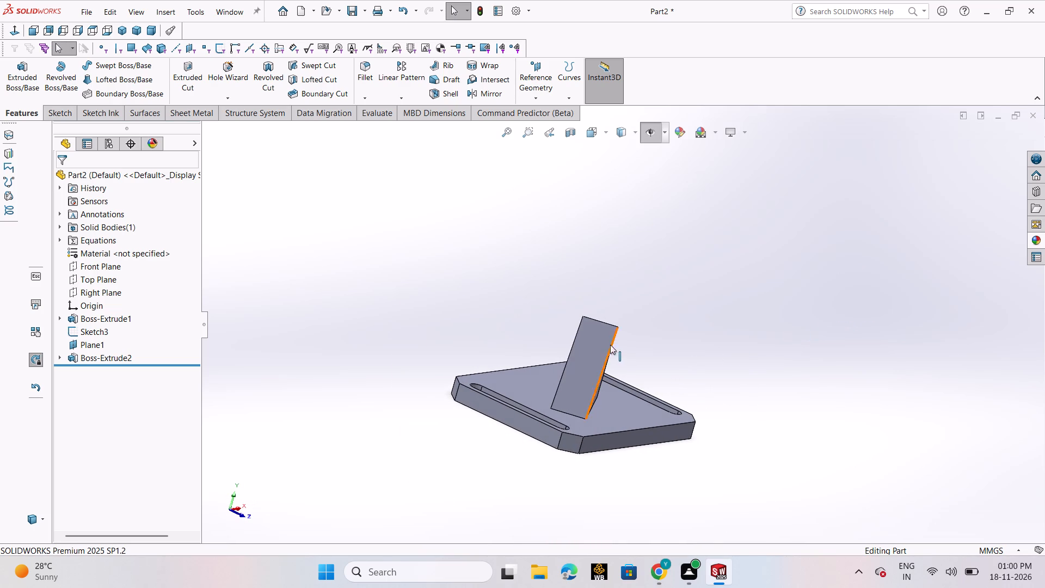
left_click(602, 344)
left_click(665, 310)
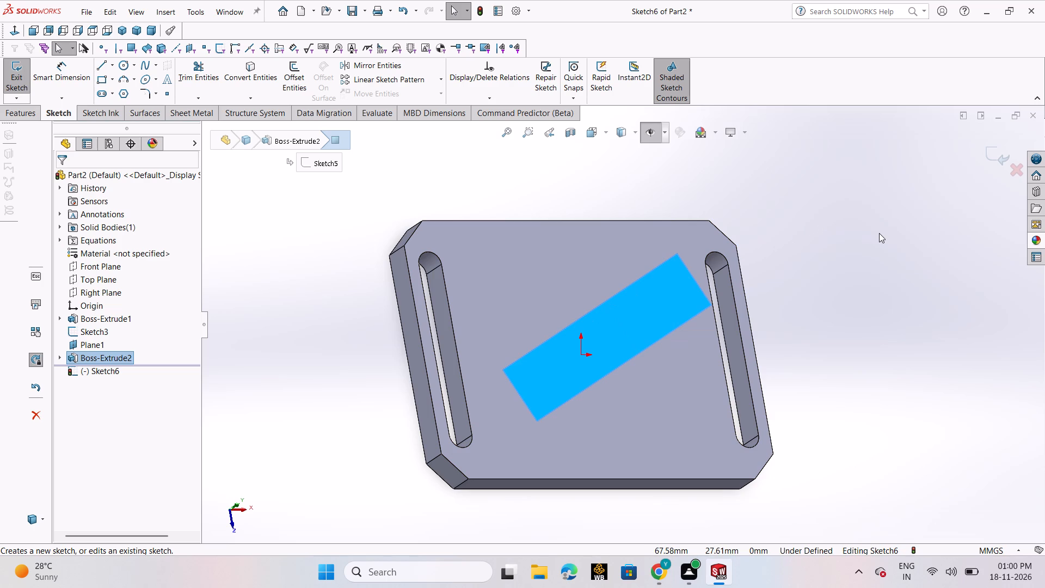
left_click(879, 233)
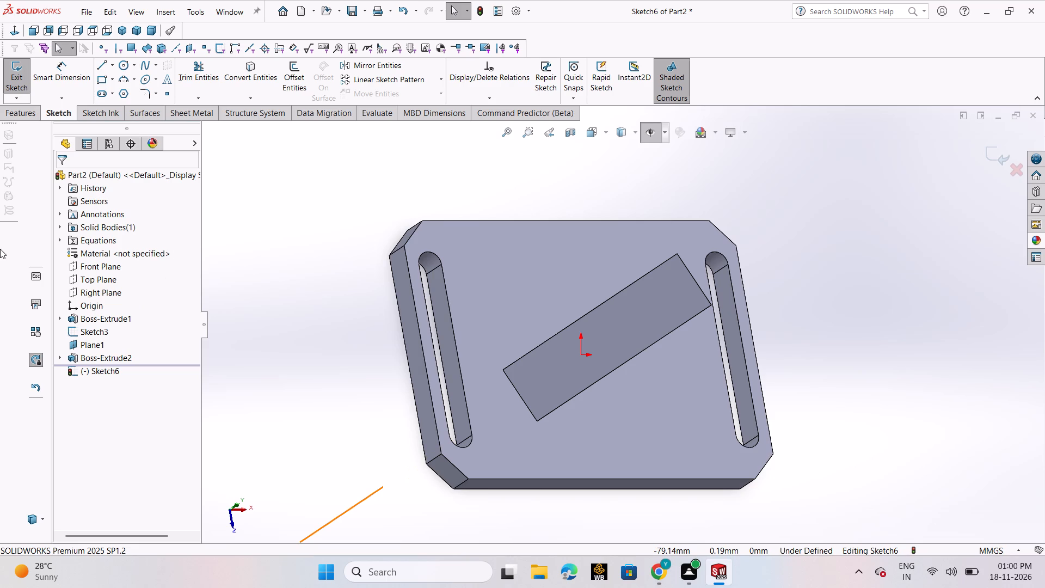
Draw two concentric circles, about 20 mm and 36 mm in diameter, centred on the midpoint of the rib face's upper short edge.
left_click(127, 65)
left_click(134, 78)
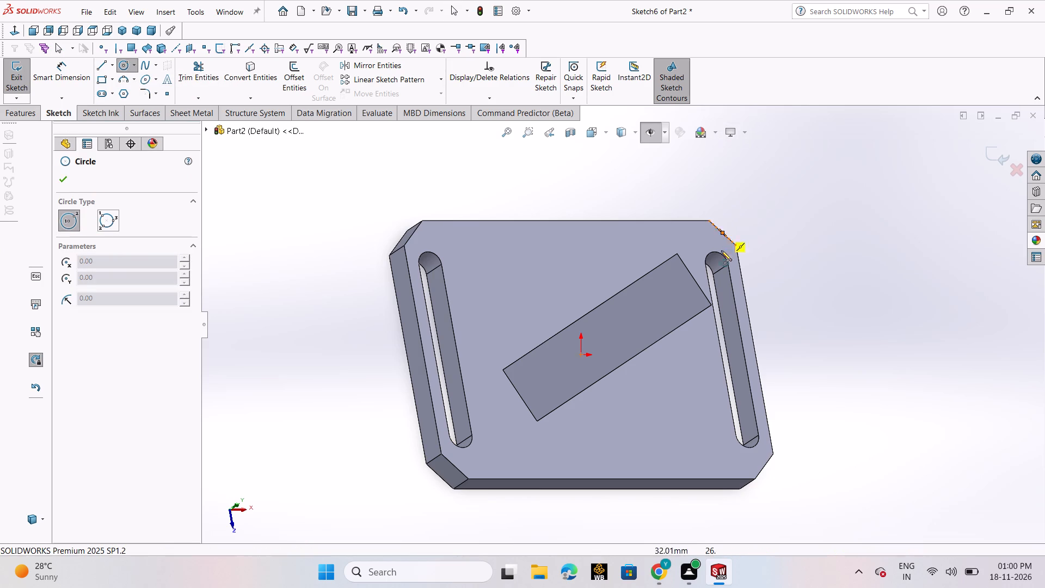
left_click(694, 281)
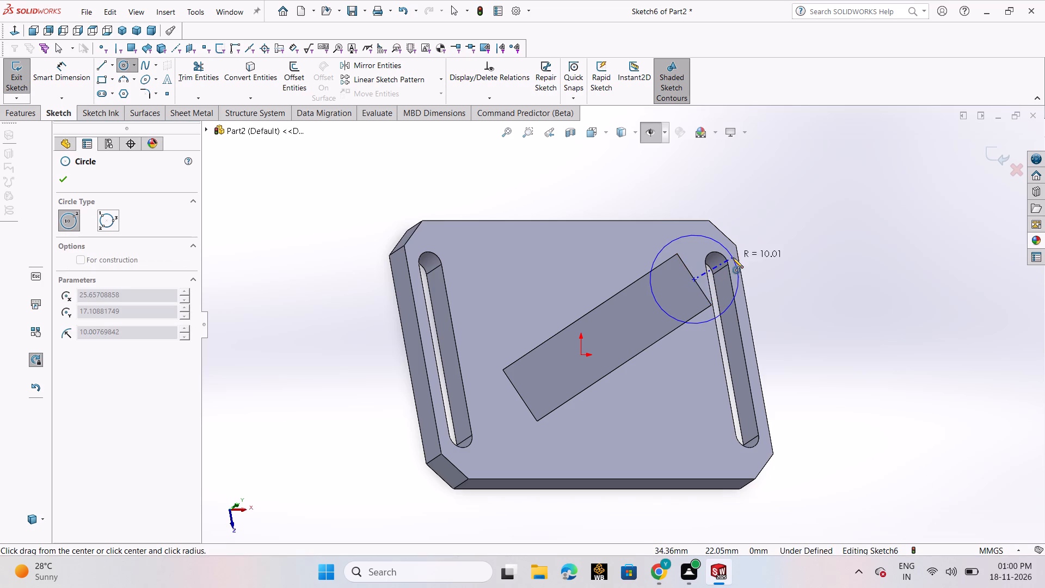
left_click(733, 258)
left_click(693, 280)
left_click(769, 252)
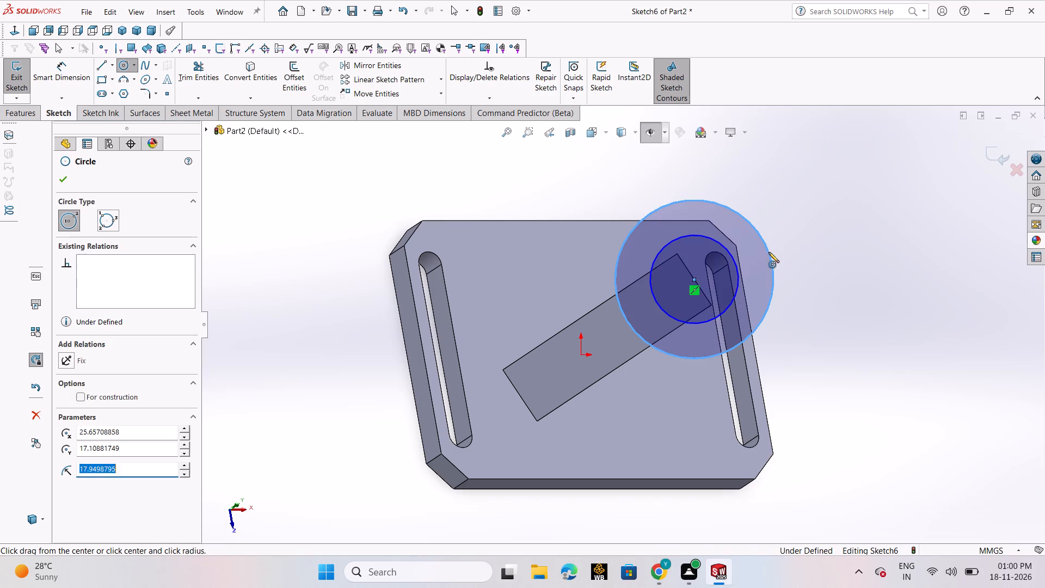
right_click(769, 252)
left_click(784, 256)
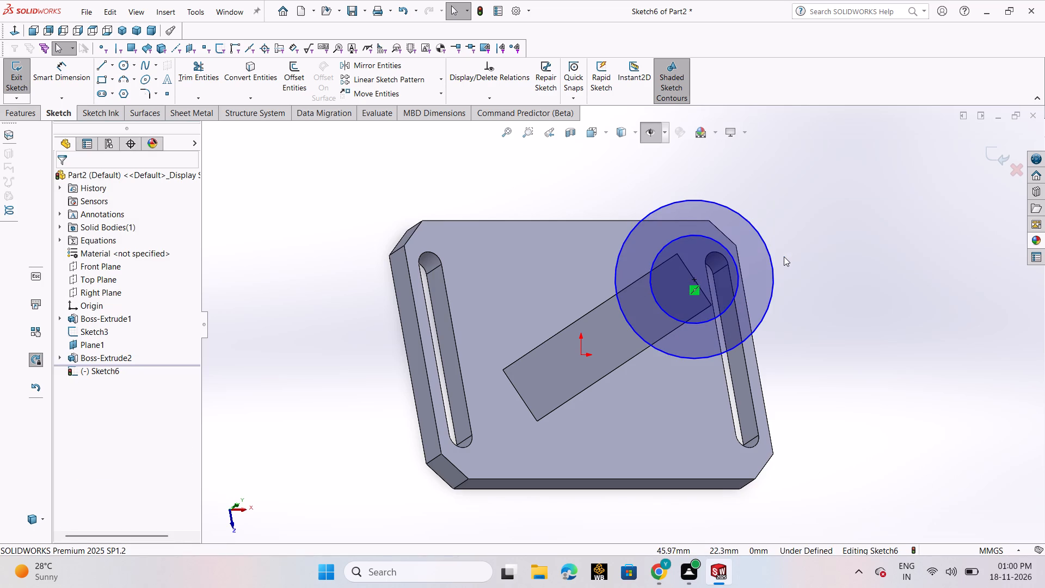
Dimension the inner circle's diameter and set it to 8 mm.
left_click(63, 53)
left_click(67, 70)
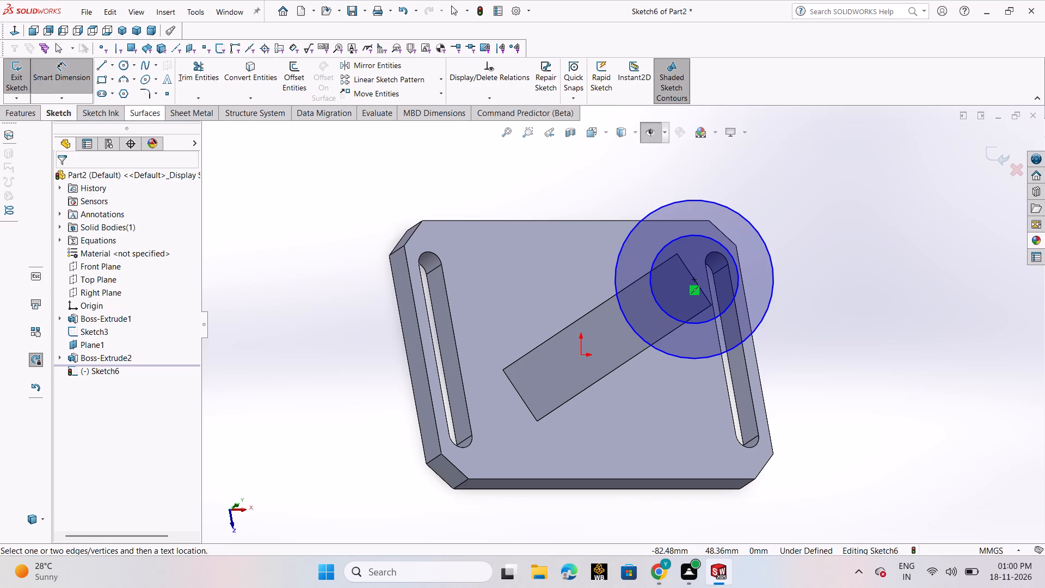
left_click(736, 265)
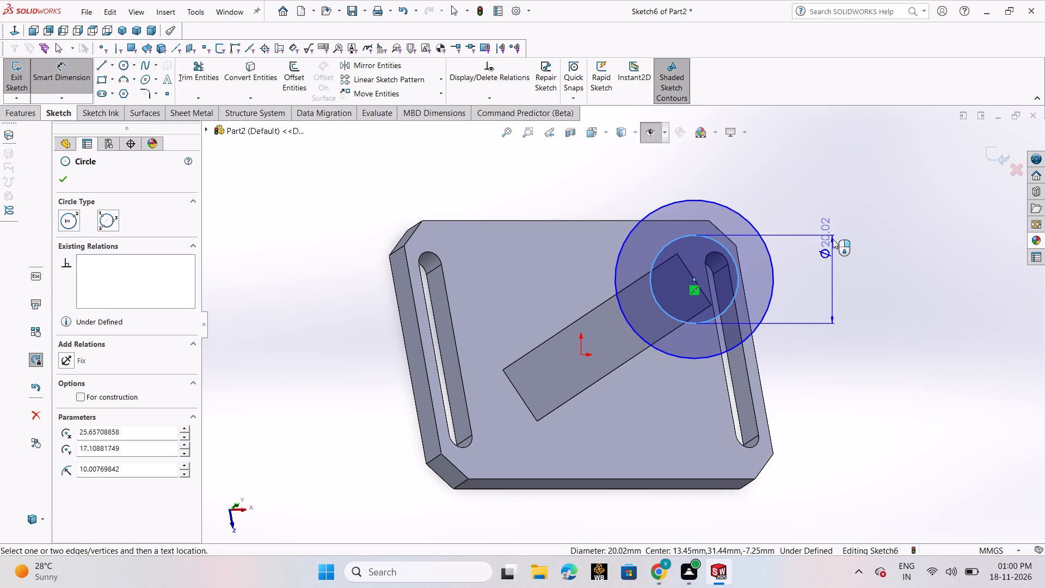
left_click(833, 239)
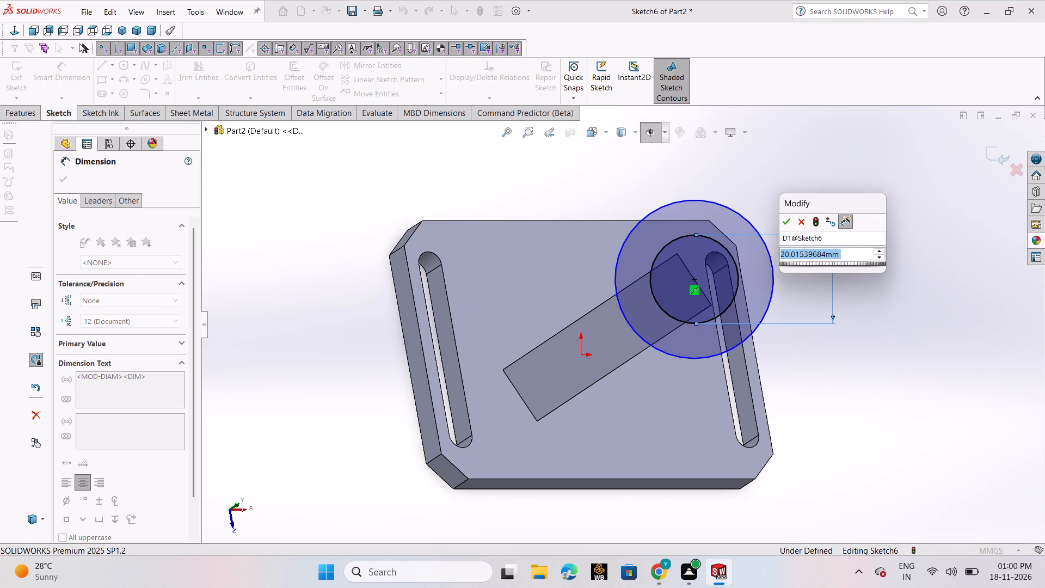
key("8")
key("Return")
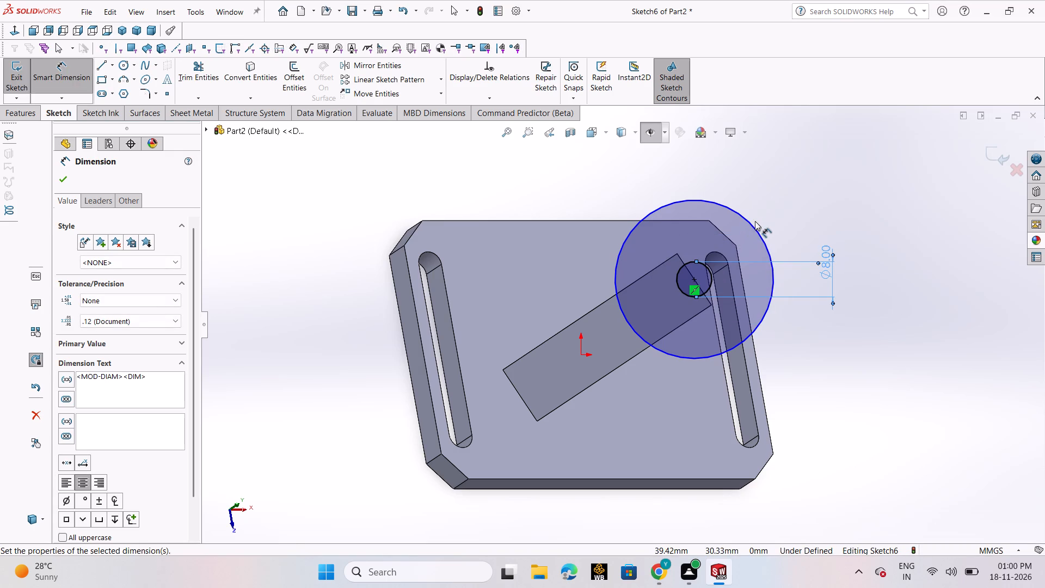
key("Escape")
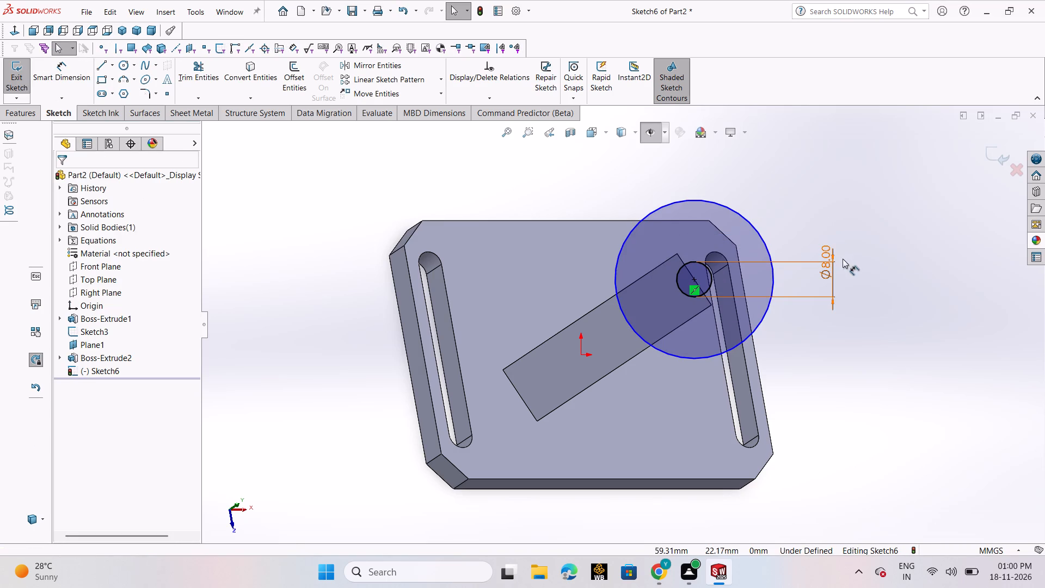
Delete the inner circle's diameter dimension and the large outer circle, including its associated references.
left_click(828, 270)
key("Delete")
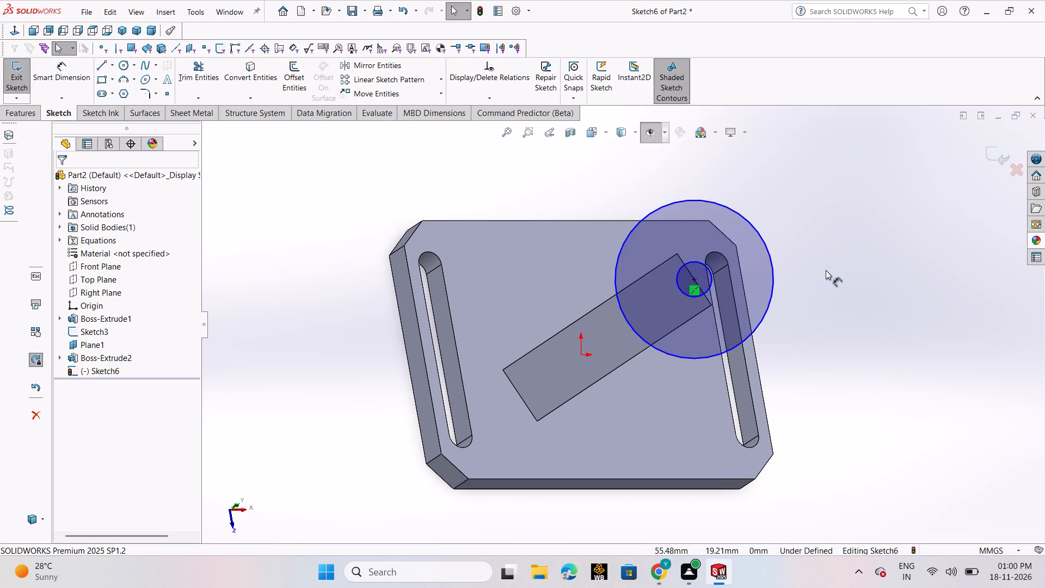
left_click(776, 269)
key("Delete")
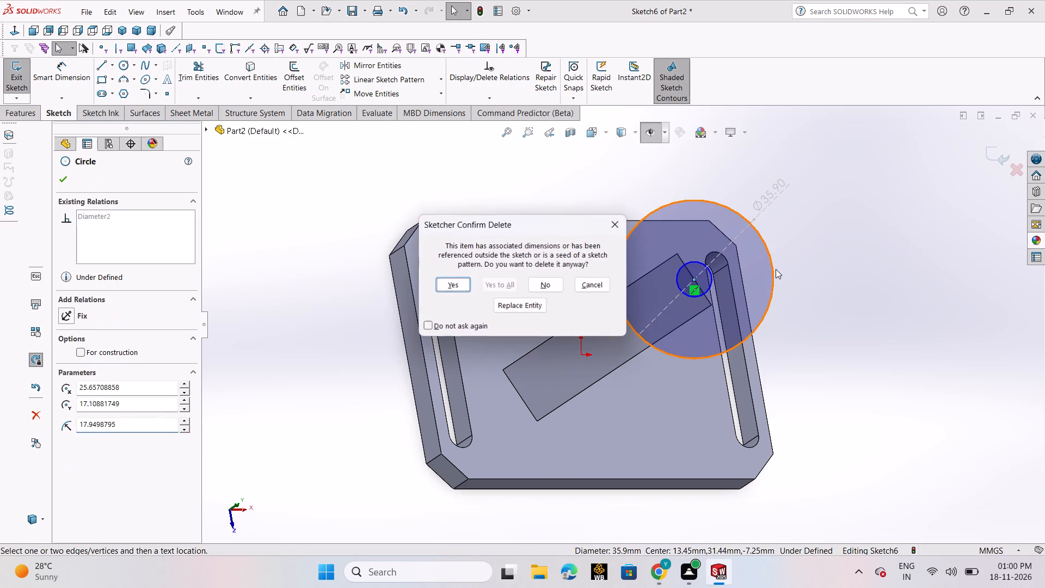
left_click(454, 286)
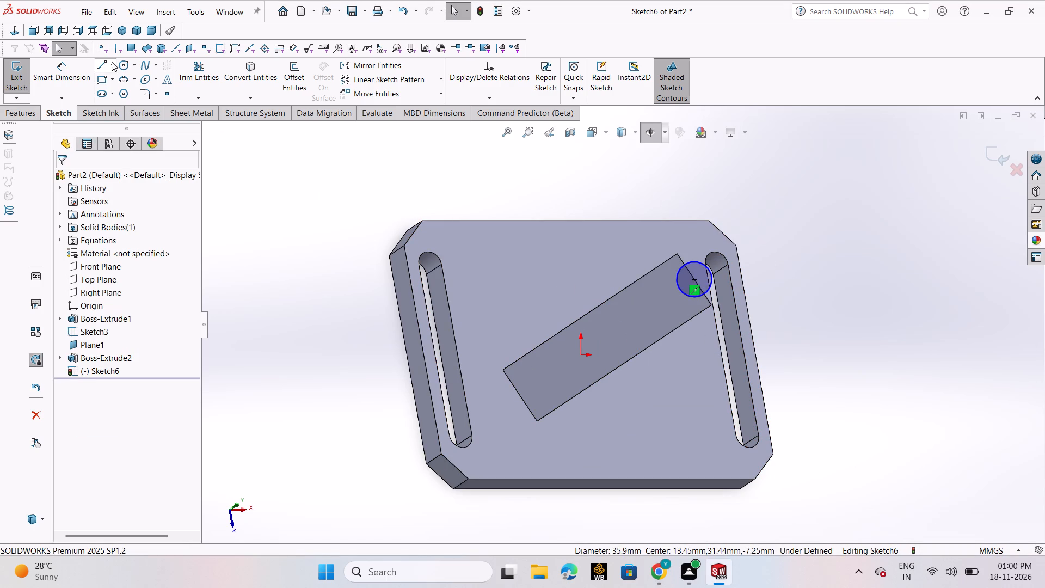
Draw a 7 mm radius circle centred on the upper edge's midpoint and passing through the rib face's corner.
left_click(125, 66)
left_click(129, 75)
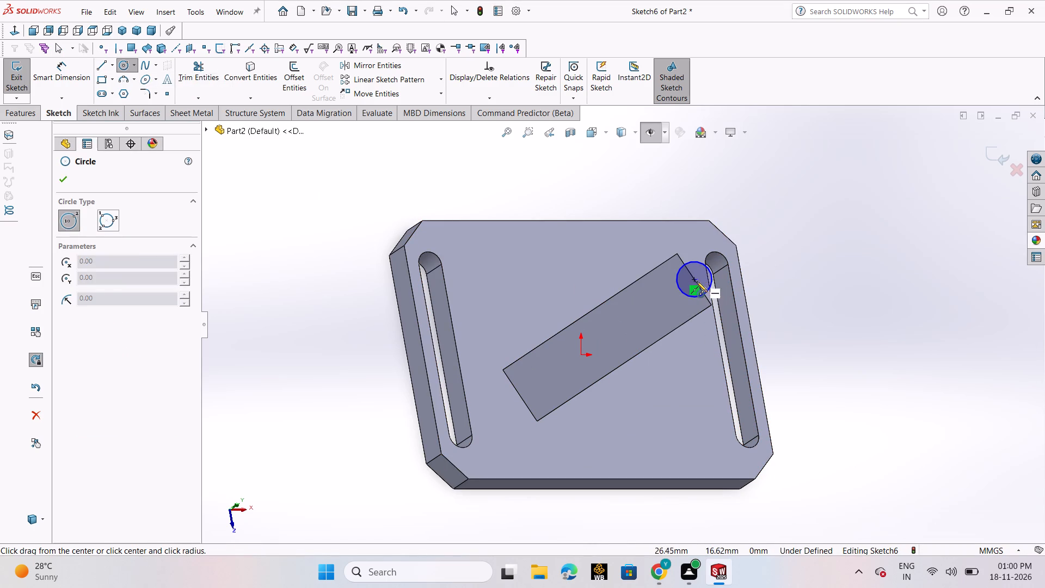
left_click(697, 281)
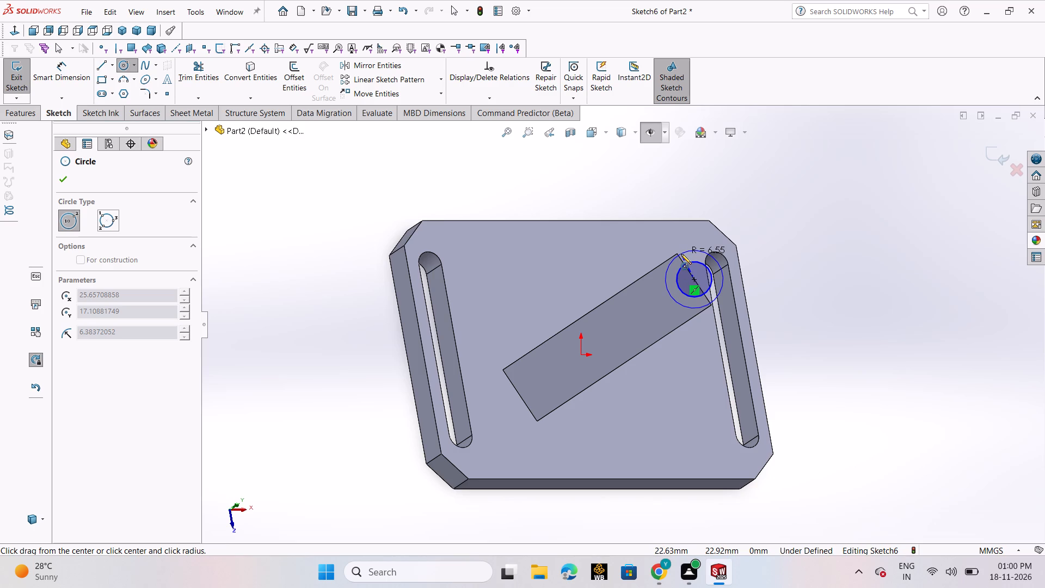
left_click(676, 253)
right_click(676, 253)
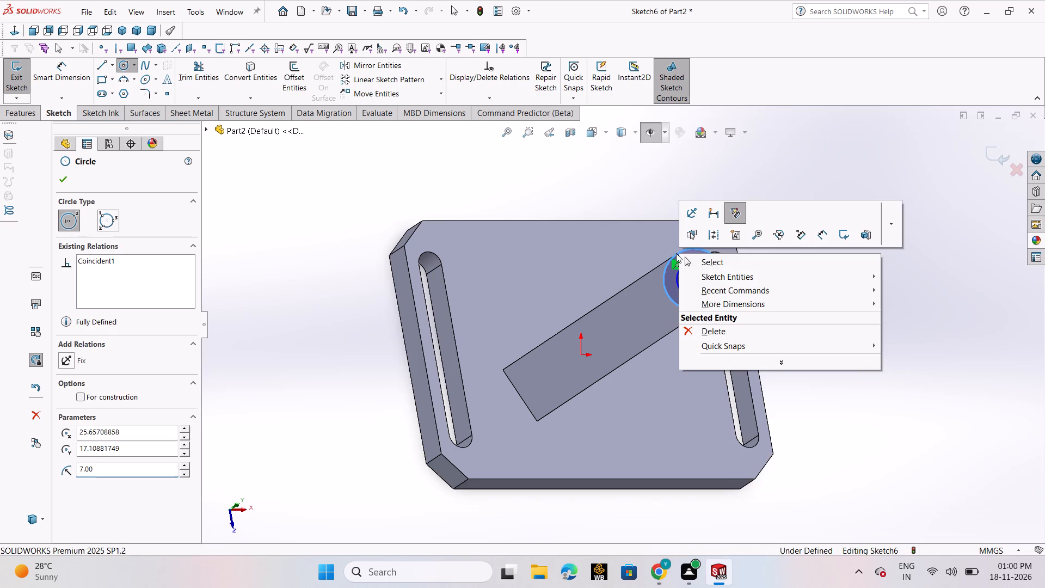
left_click(699, 265)
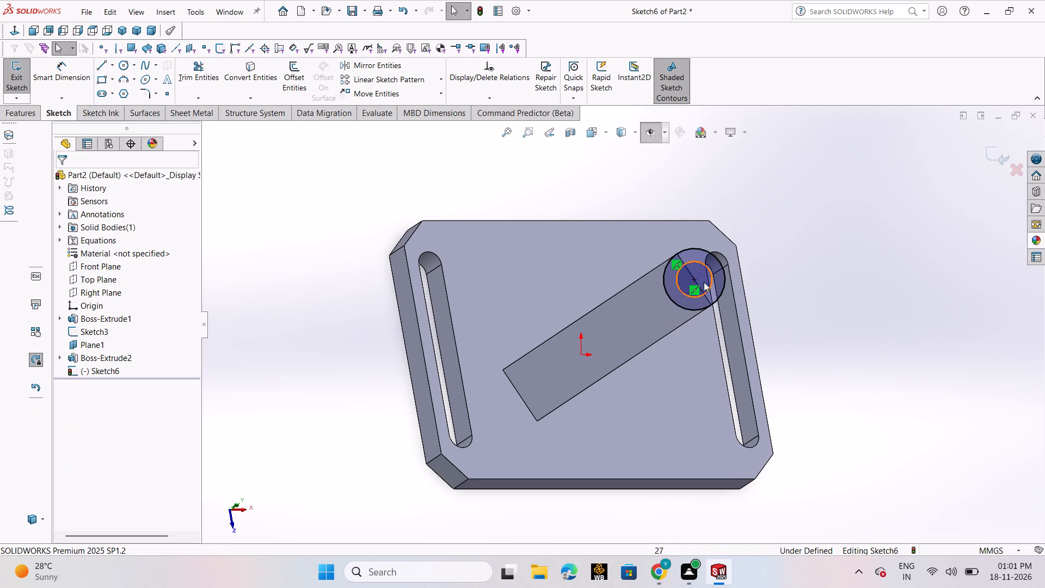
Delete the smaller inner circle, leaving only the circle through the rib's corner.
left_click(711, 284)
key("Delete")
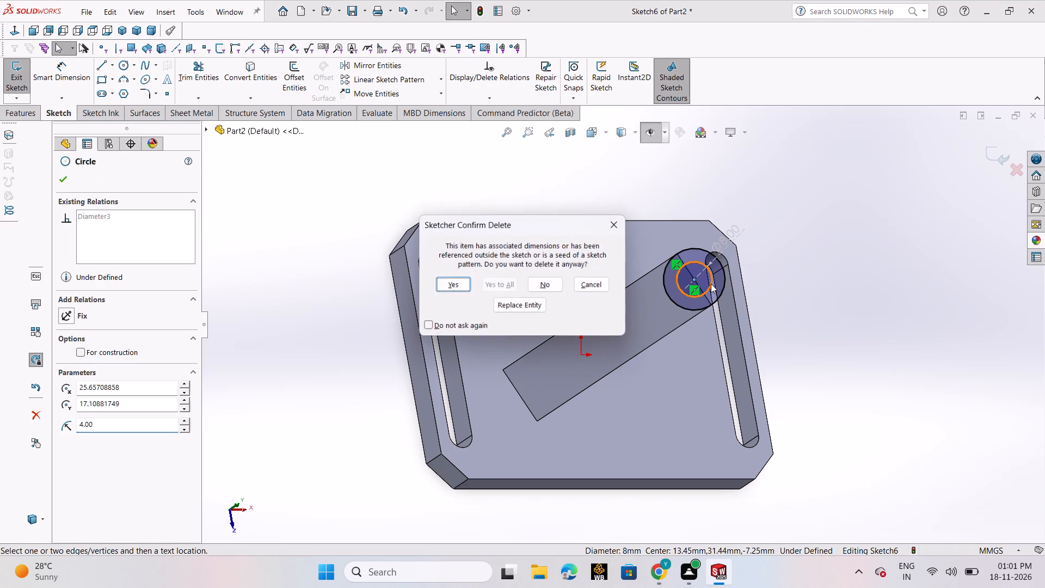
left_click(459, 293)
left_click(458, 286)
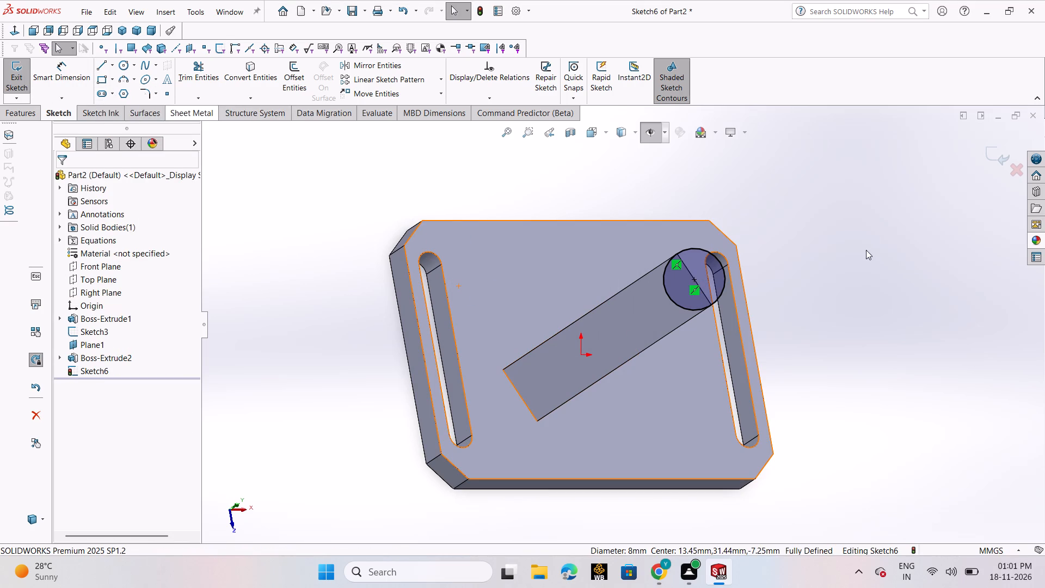
Extrude the circle as a 4 mm blind boss in the reversed direction, back from the slanted face, merged with the rib.
middle_click_drag(852, 249, 768, 209)
left_click(30, 111)
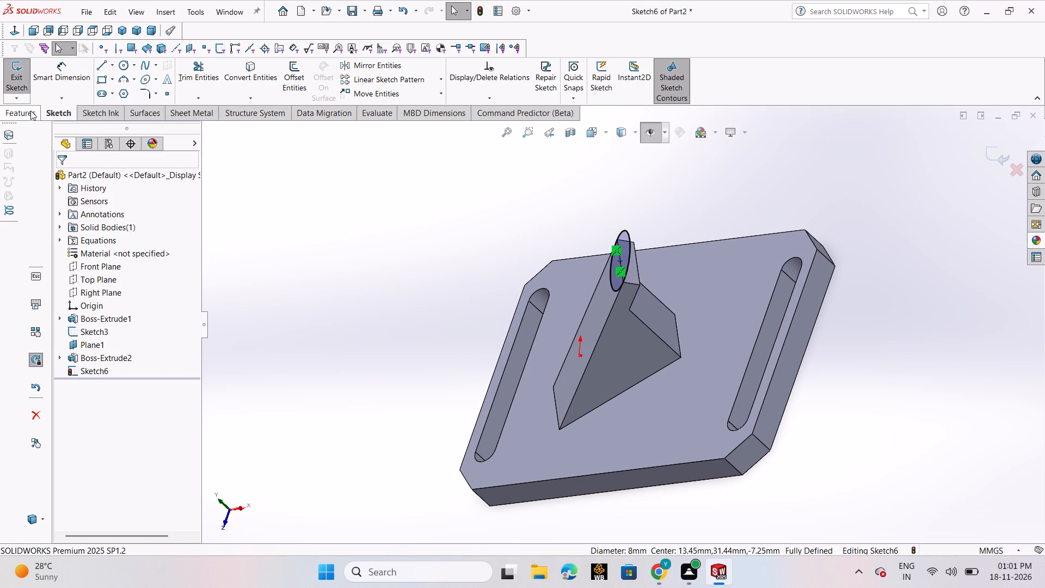
left_click(26, 88)
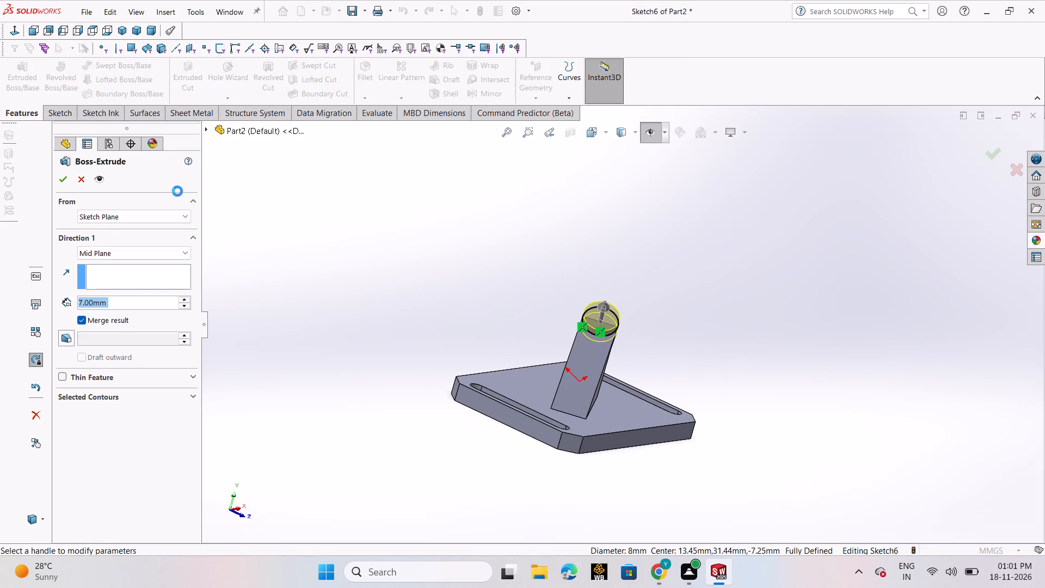
middle_click_drag(634, 288, 516, 279)
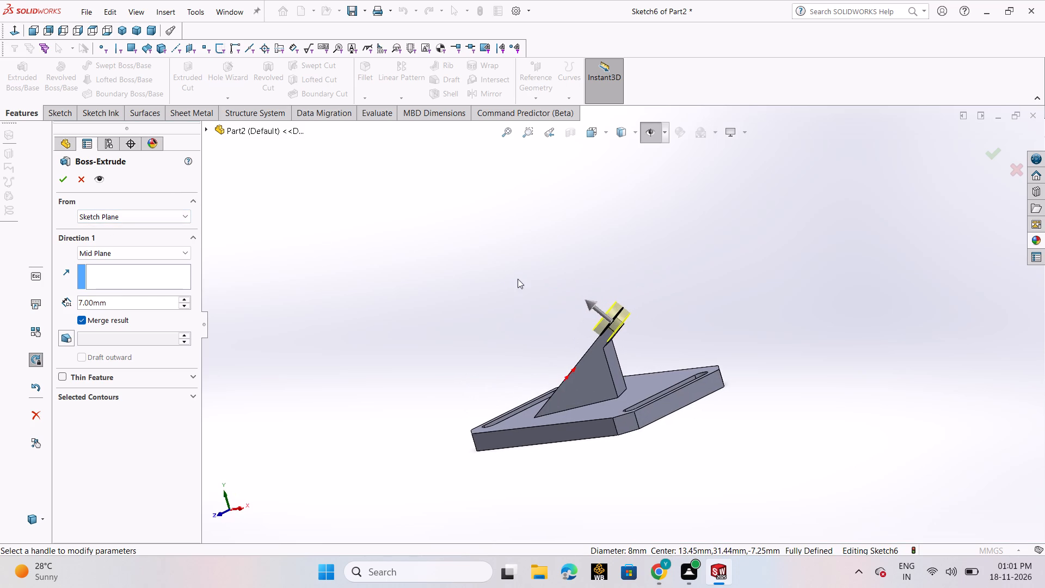
left_click(178, 248)
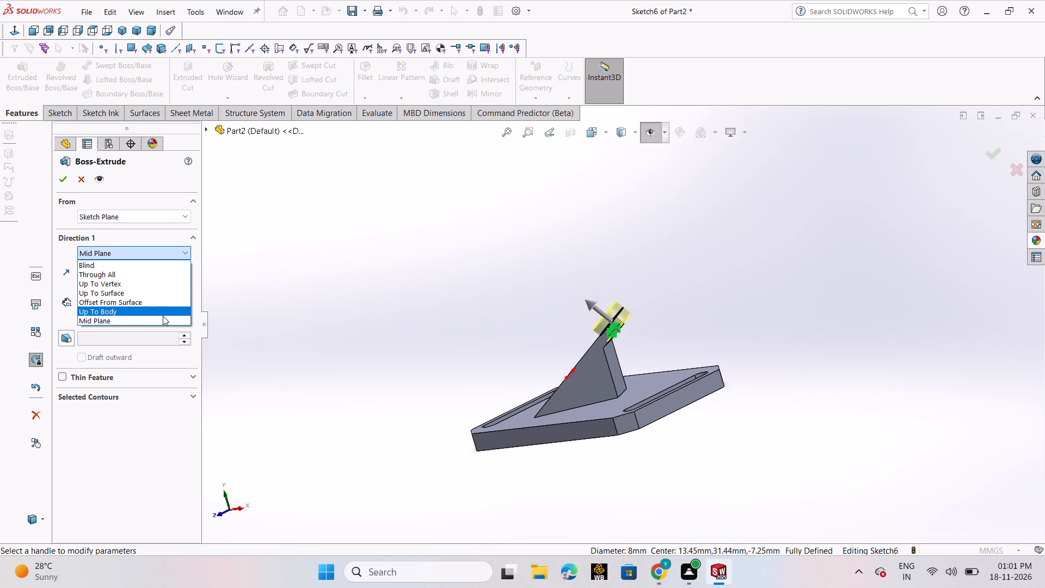
left_click(163, 317)
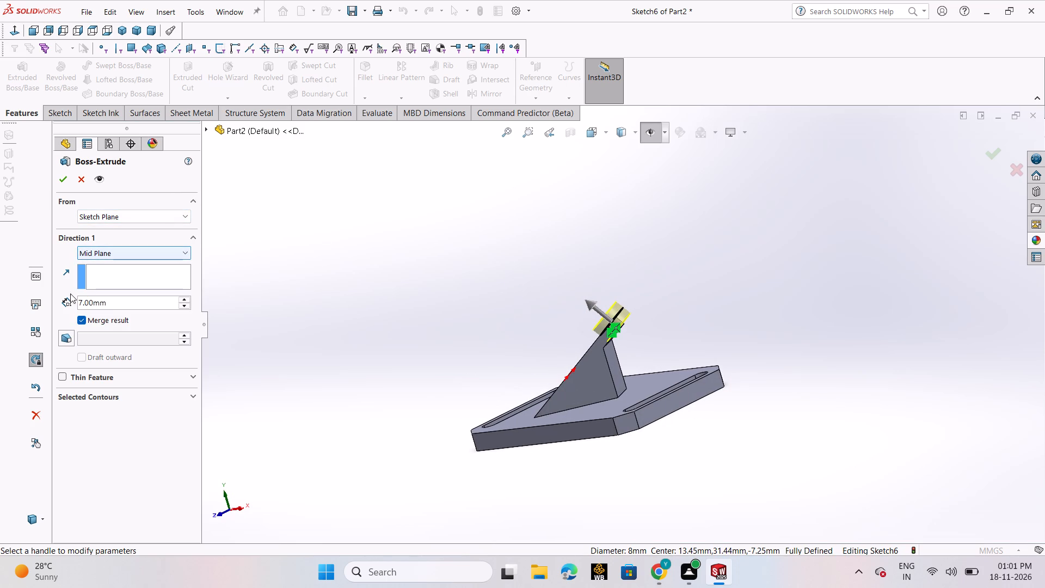
left_click(119, 254)
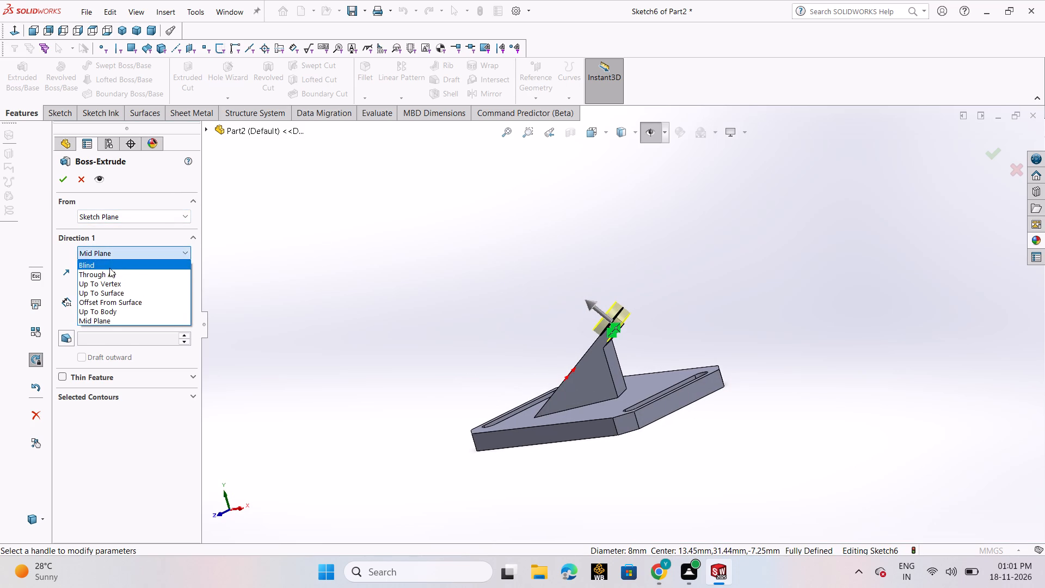
left_click(109, 268)
left_click(64, 255)
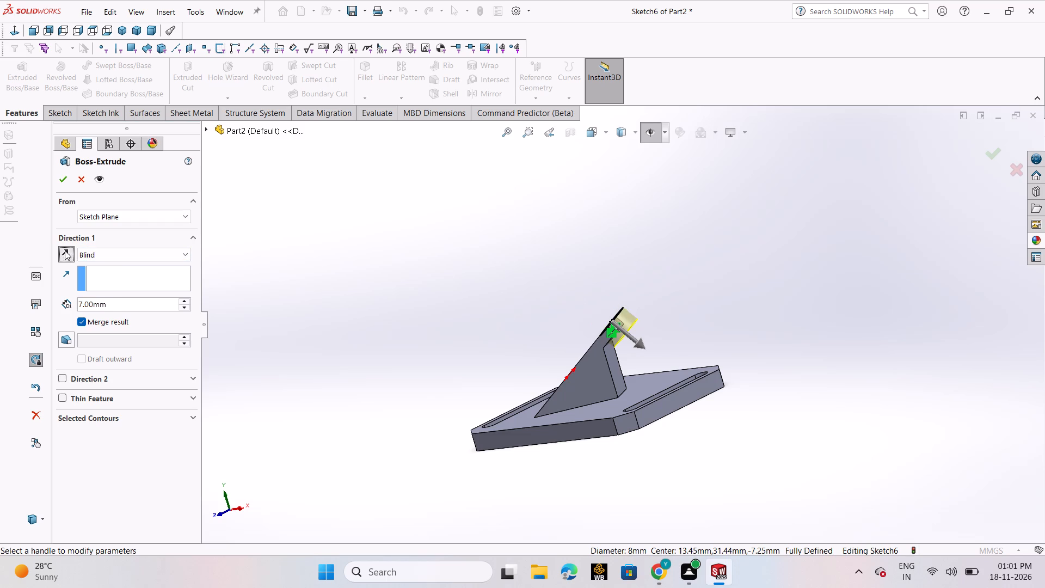
double_click(126, 307)
key("4")
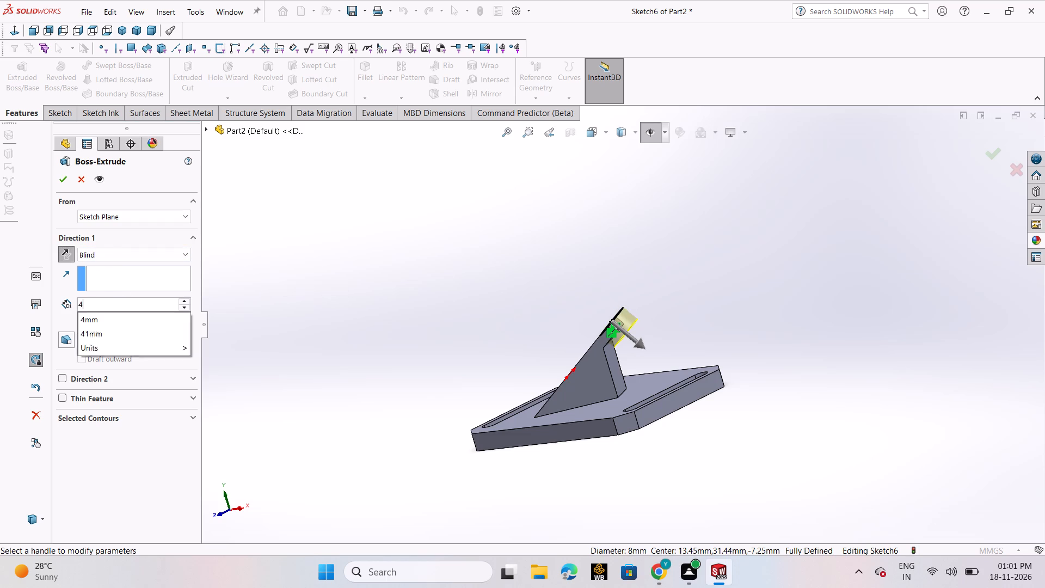
key("Return")
left_click(66, 186)
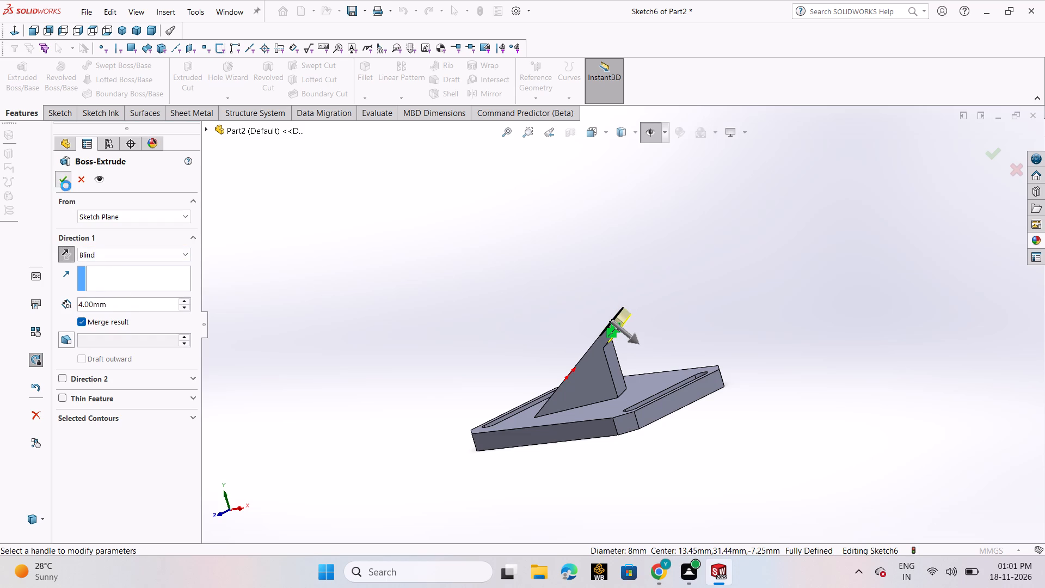
left_click(488, 252)
Open a new sketch on the rib's slanted face and draw a circle about 7.4 mm in diameter, concentric with its rounded end.
middle_click_drag(493, 252, 562, 366)
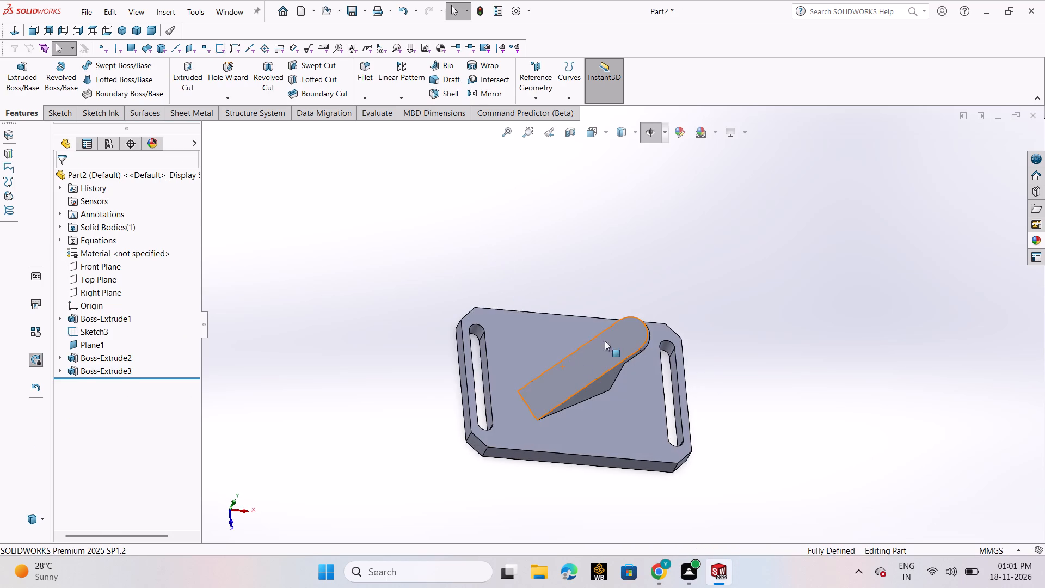
left_click(637, 332)
left_click(700, 301)
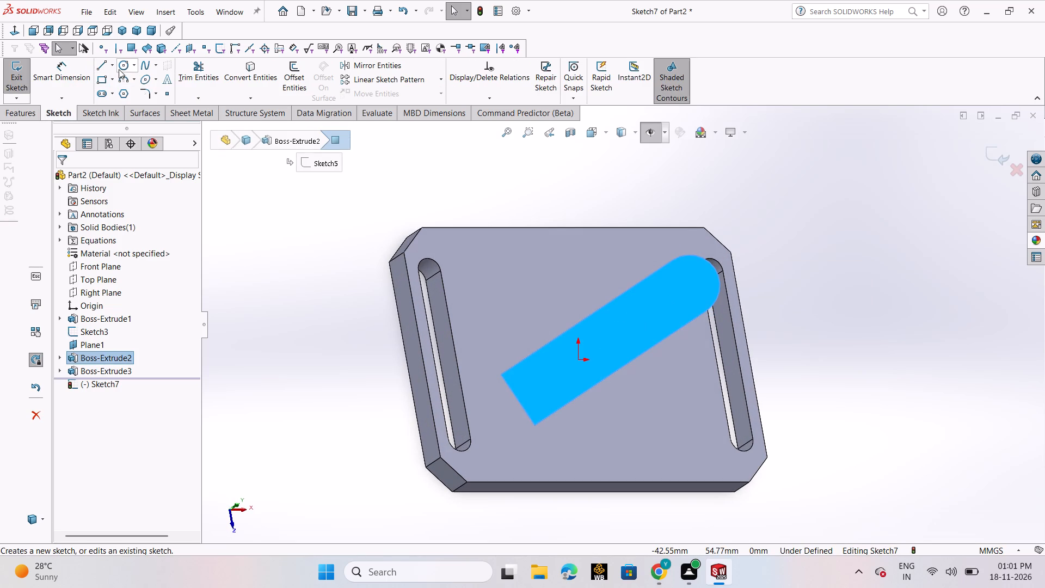
left_click(119, 69)
left_click(126, 77)
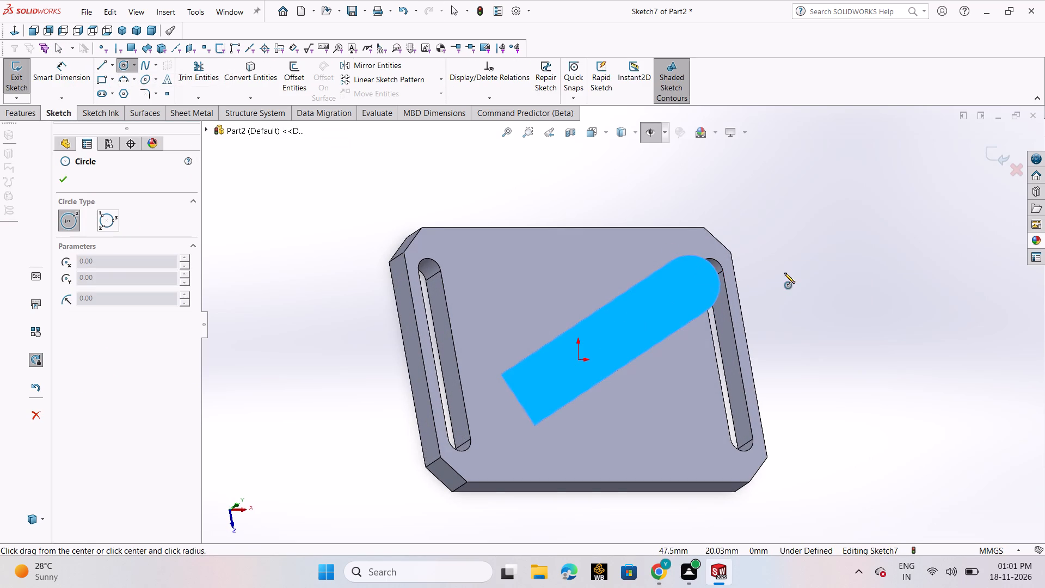
middle_click_drag(784, 273, 747, 224)
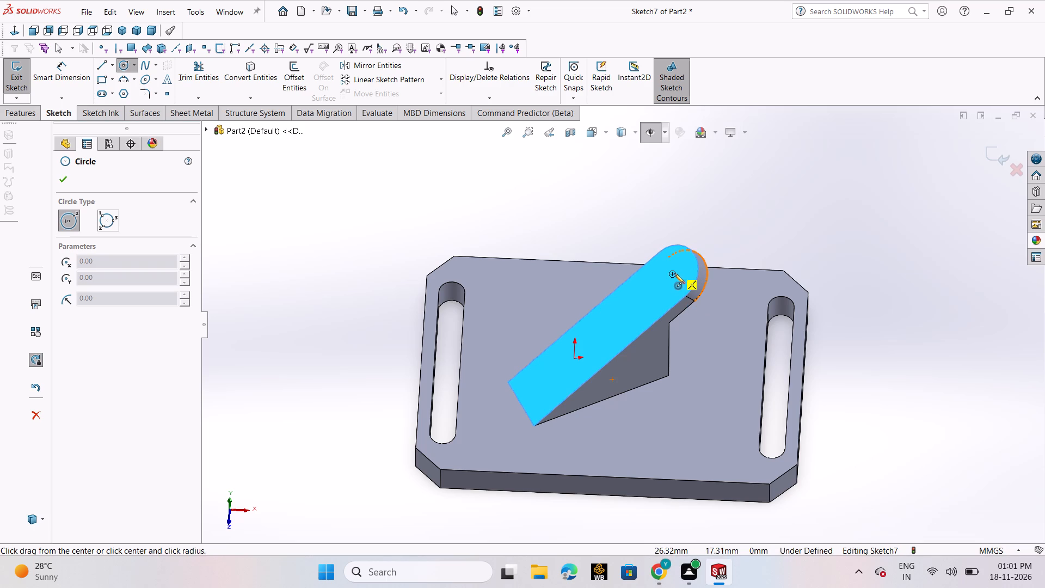
left_click(674, 273)
left_click(684, 263)
right_click(684, 263)
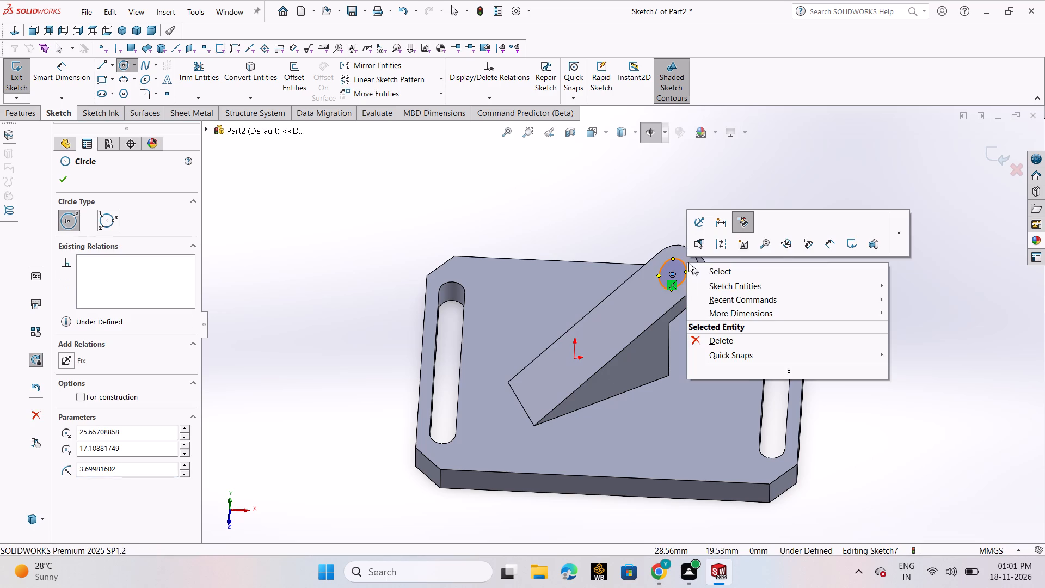
left_click(692, 268)
Dimension the new circle's diameter and set it to 8 mm.
left_click(83, 79)
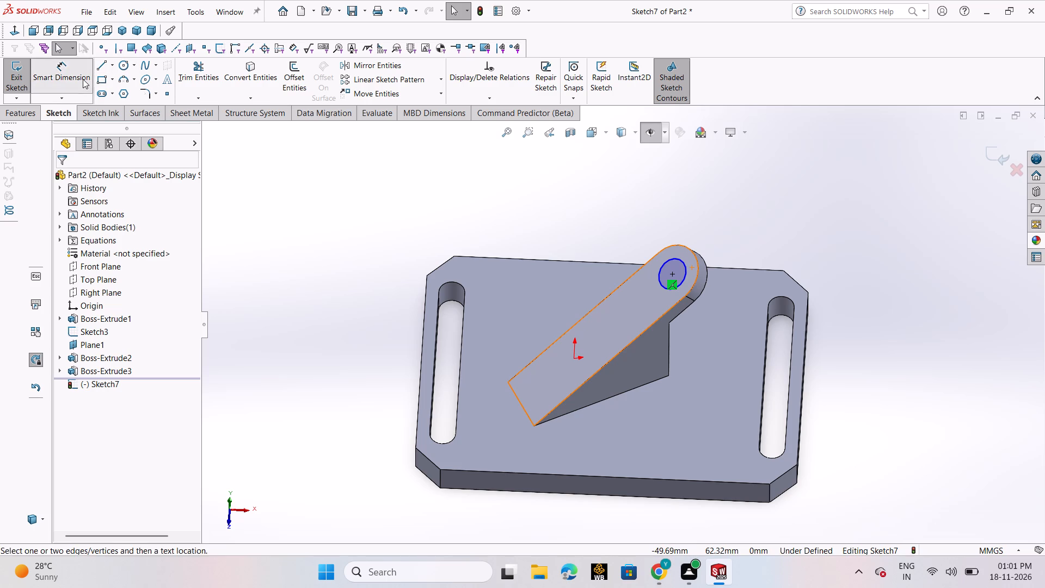
left_click(686, 265)
left_click(776, 210)
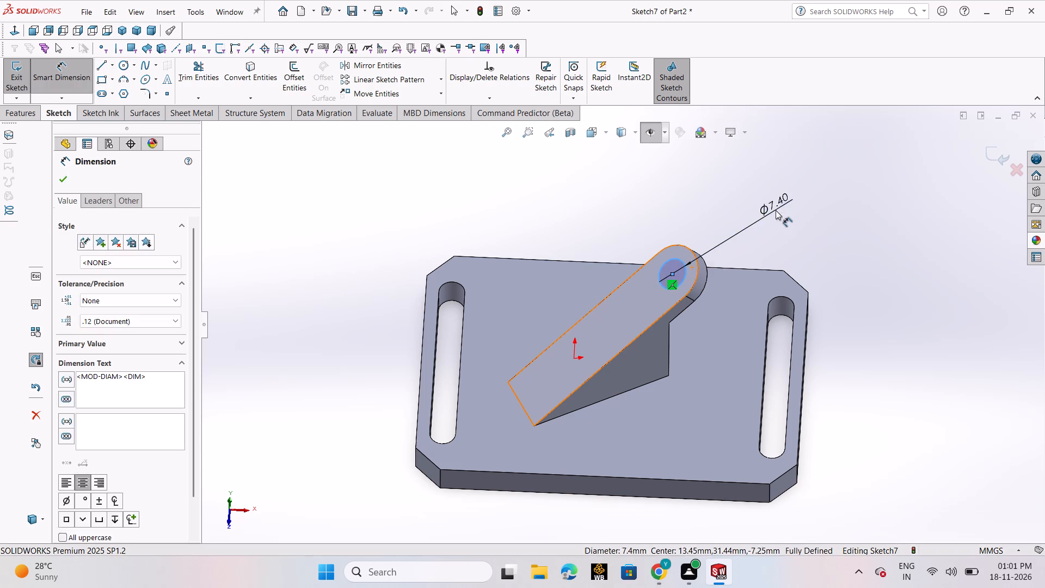
key("8")
key("Return")
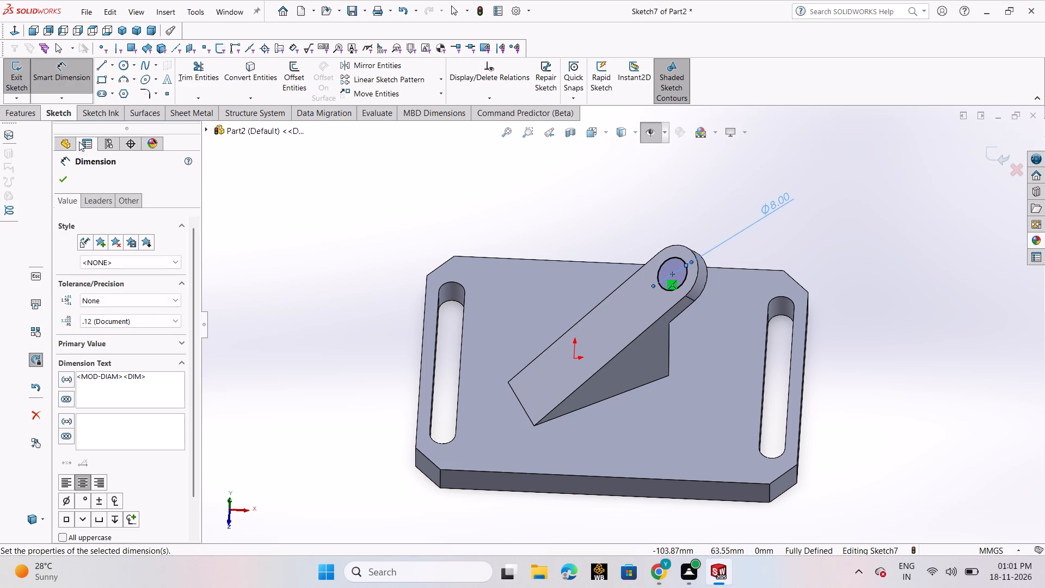
Cut-extrude the 8 mm circle as a 4 mm blind hole through the rounded boss at the rib's upper end.
left_click(63, 187)
left_click(63, 180)
left_click(10, 112)
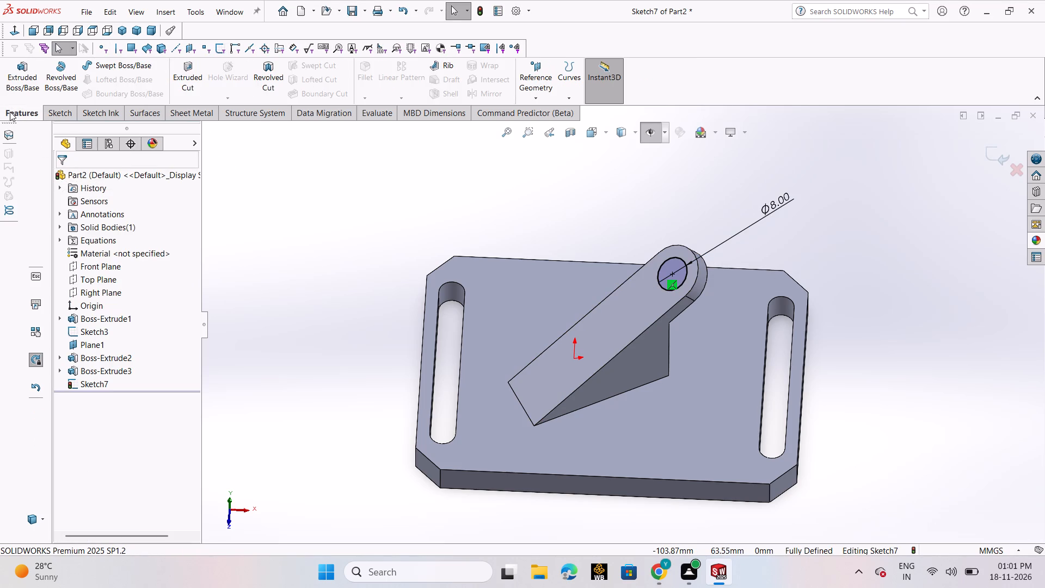
left_click(193, 79)
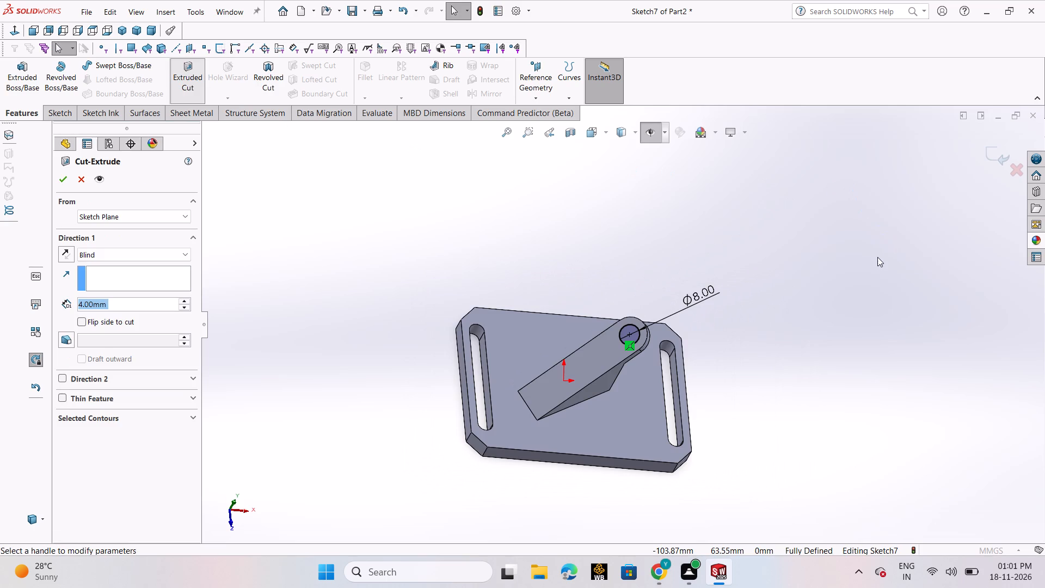
middle_click_drag(874, 260, 790, 220)
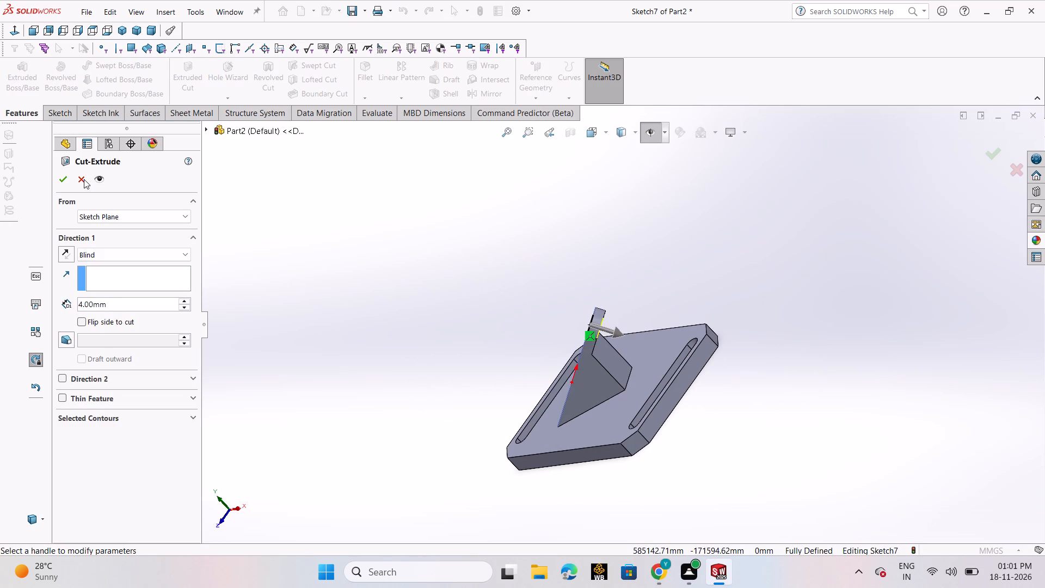
left_click(59, 177)
left_click(432, 315)
Change the whole part's appearance colour to white from the standard colour swatches.
middle_click_drag(751, 325, 830, 305)
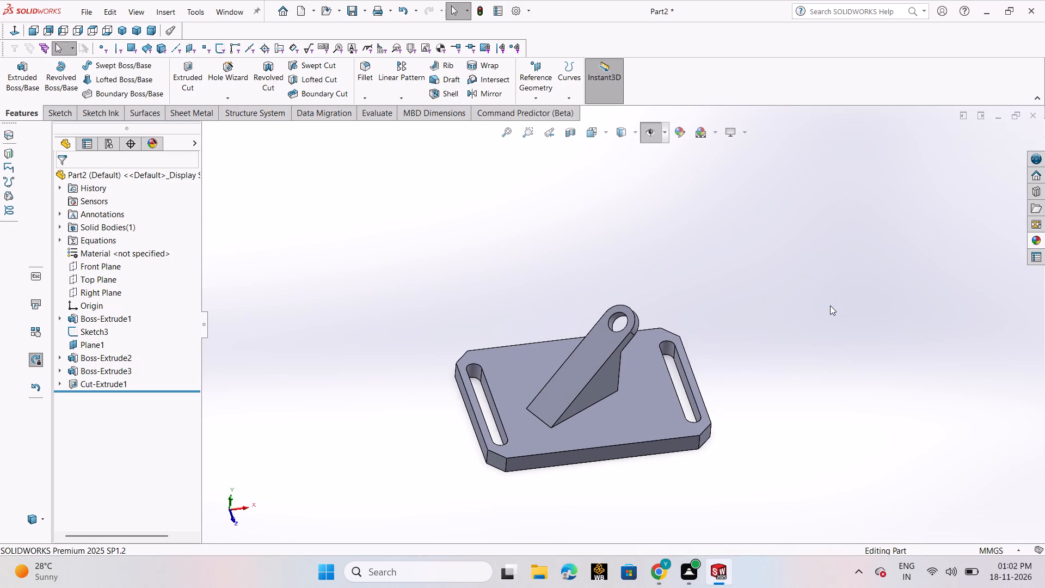
key("ctrl+7")
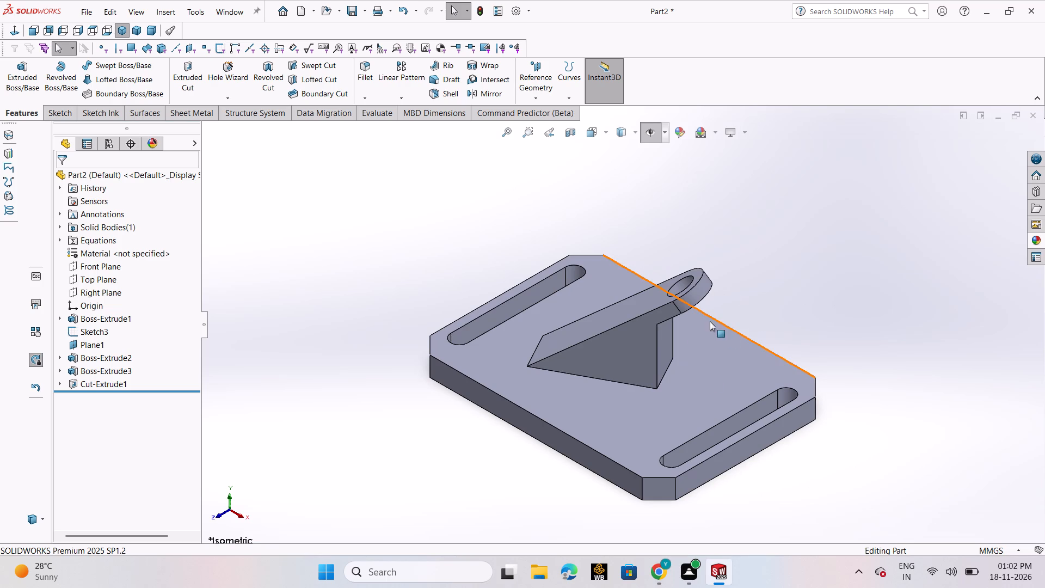
scroll(710, 321, "up", 4)
scroll(708, 337, "down", 5)
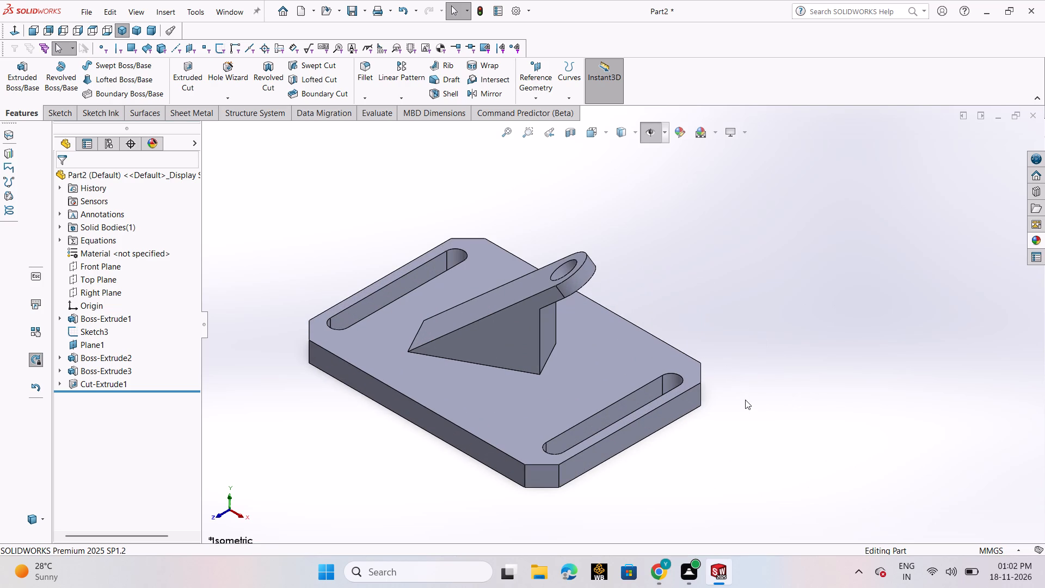
left_click(680, 133)
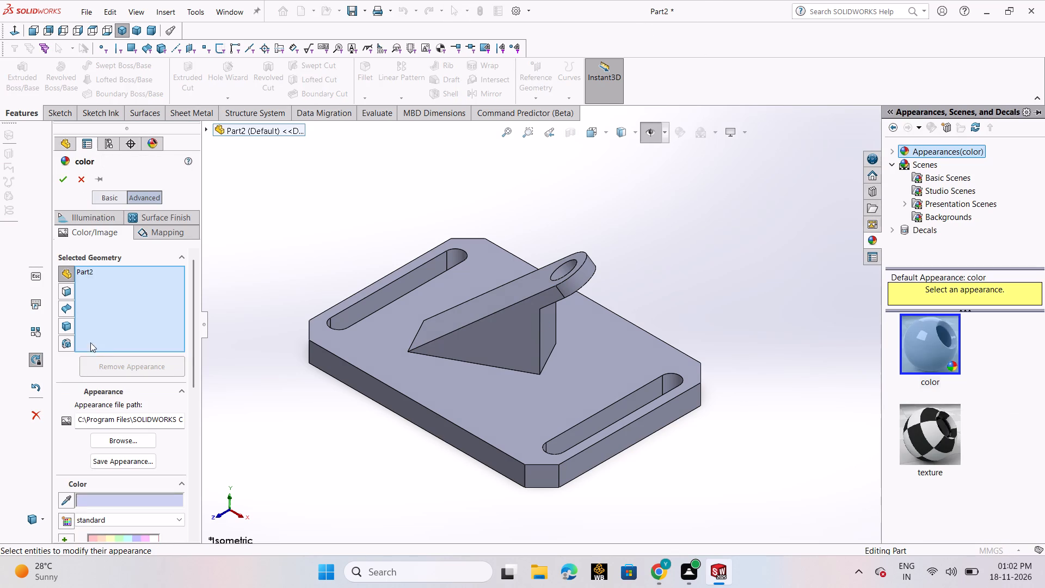
scroll(113, 390, "down", 2)
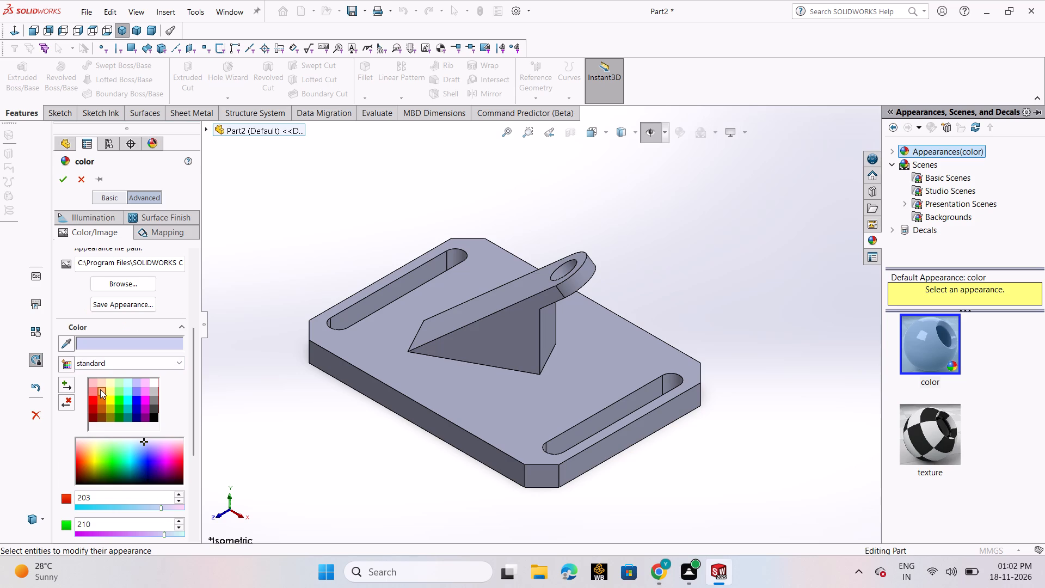
left_click(101, 381)
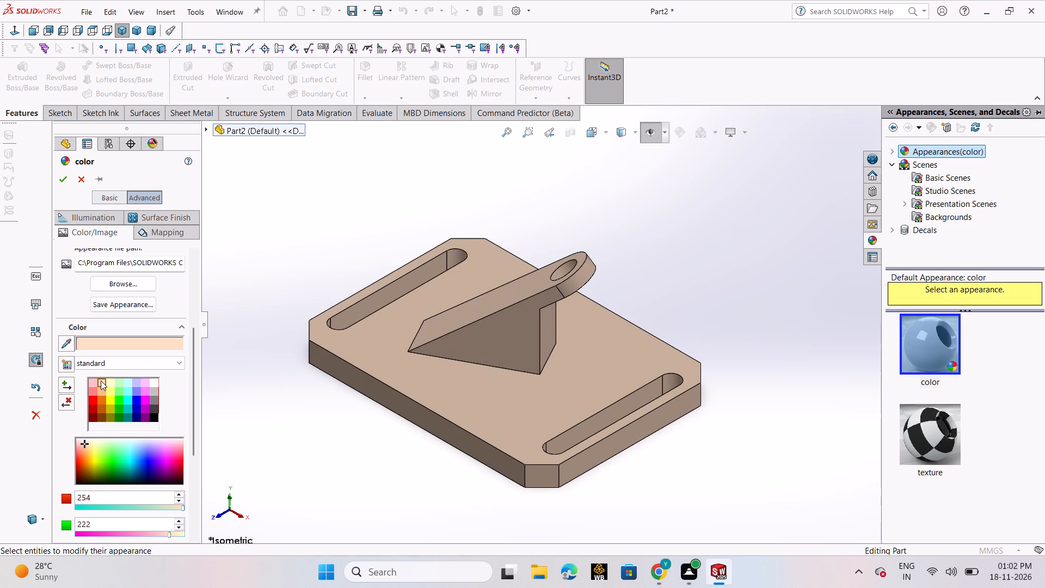
left_click(150, 384)
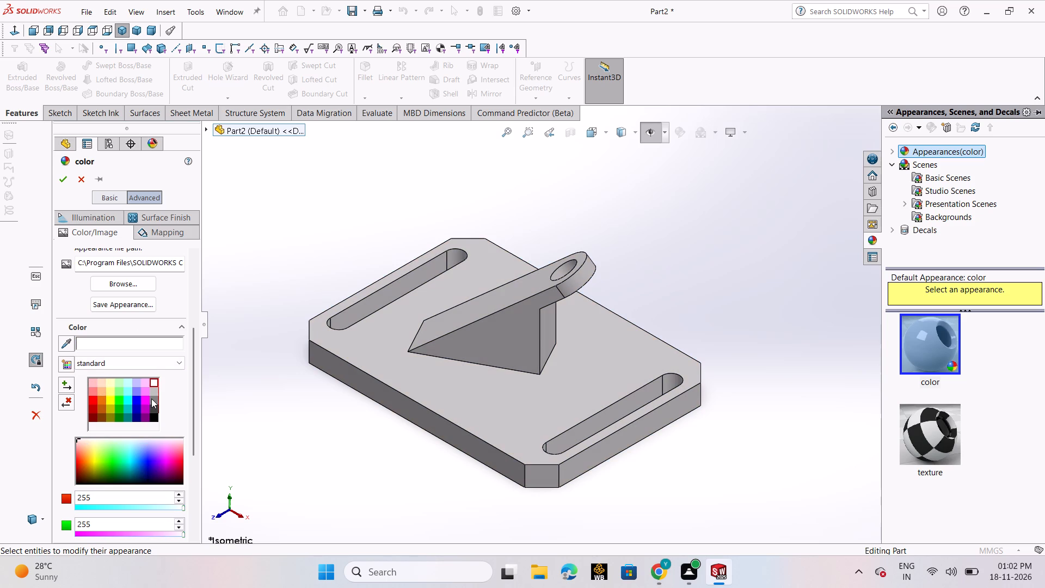
left_click(156, 391)
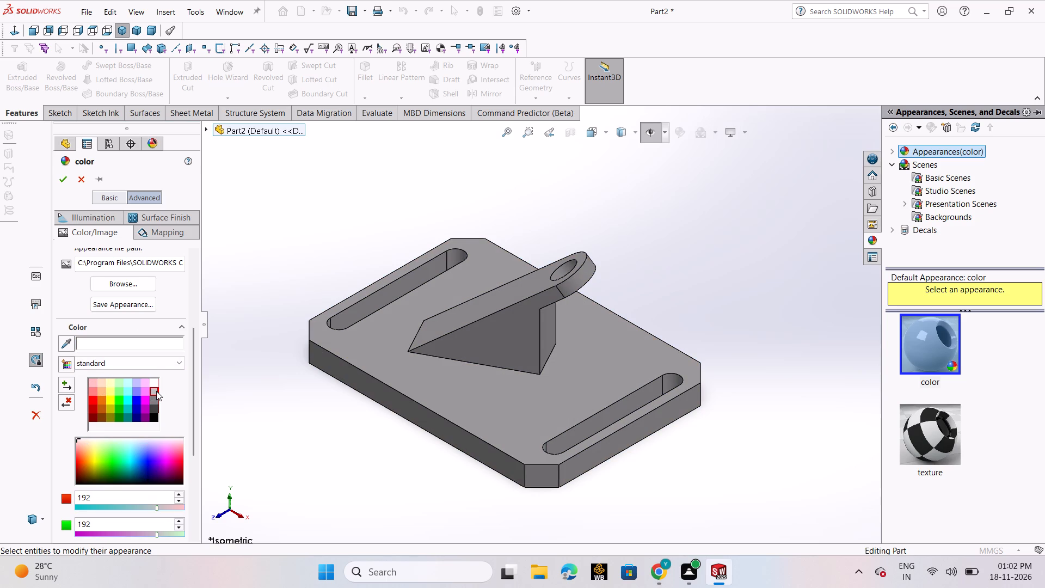
left_click(156, 384)
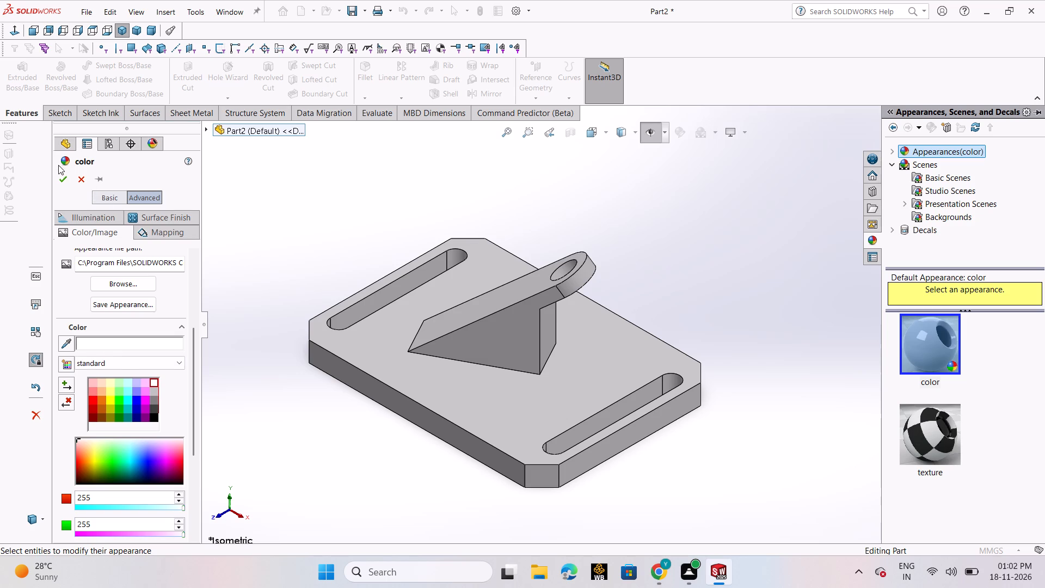
left_click(63, 183)
left_click(700, 263)
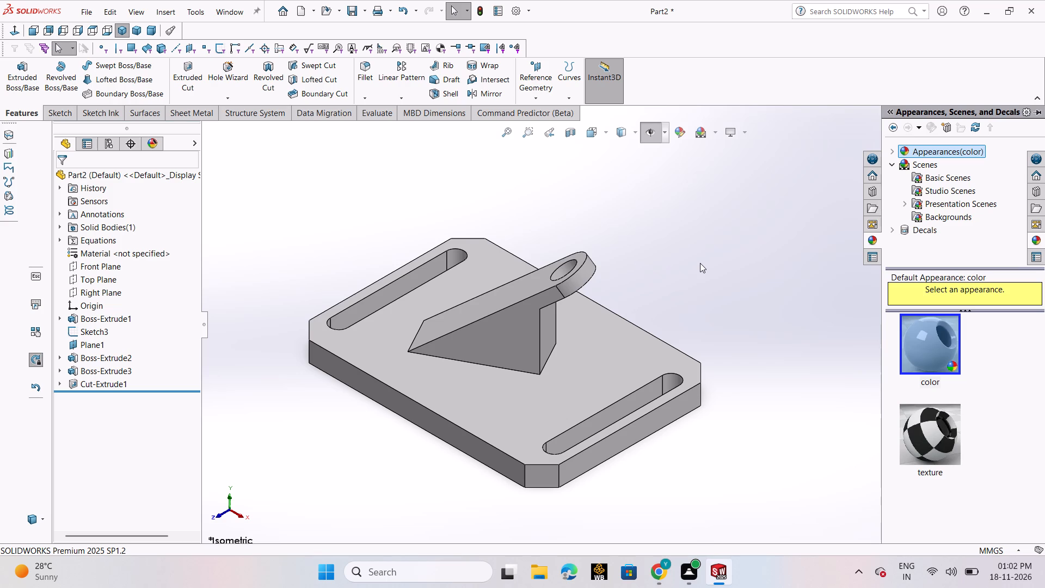
Examine the plate's slots and chamfers, the slanted rib and the boss hole from different angles and distances.
scroll(530, 315, "up", 1)
scroll(530, 315, "down", 1)
scroll(530, 315, "up", 1)
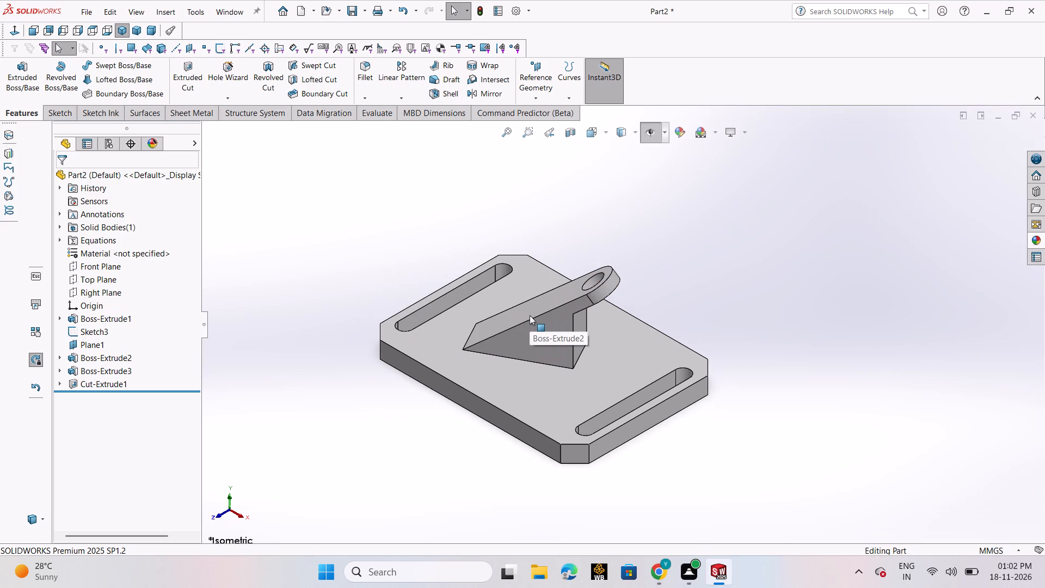
scroll(532, 315, "up", 1)
scroll(532, 315, "down", 1)
scroll(532, 315, "up", 3)
scroll(575, 363, "up", 4)
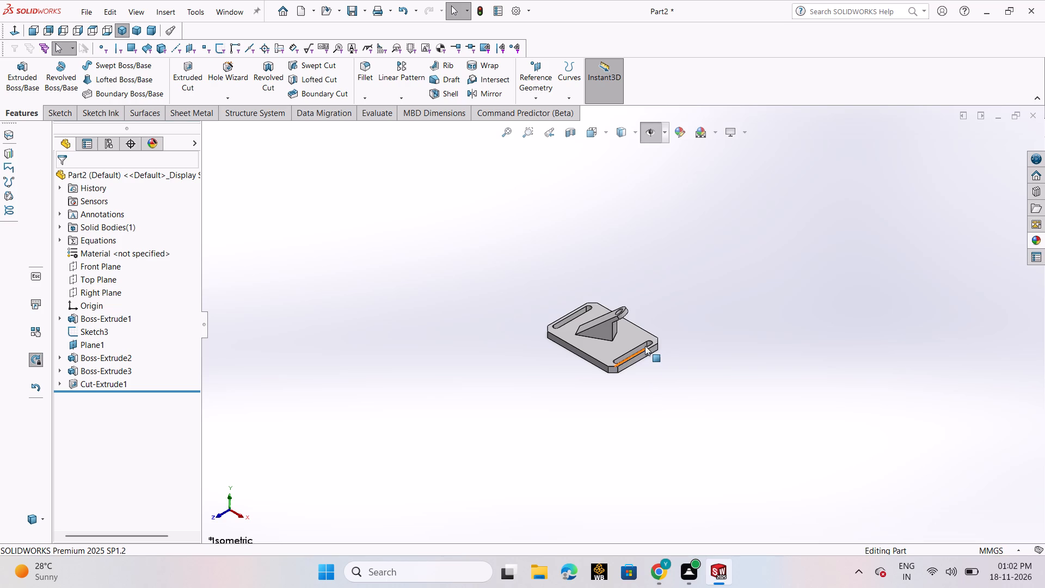
scroll(645, 346, "up", 1)
scroll(618, 343, "down", 3)
scroll(618, 343, "up", 4)
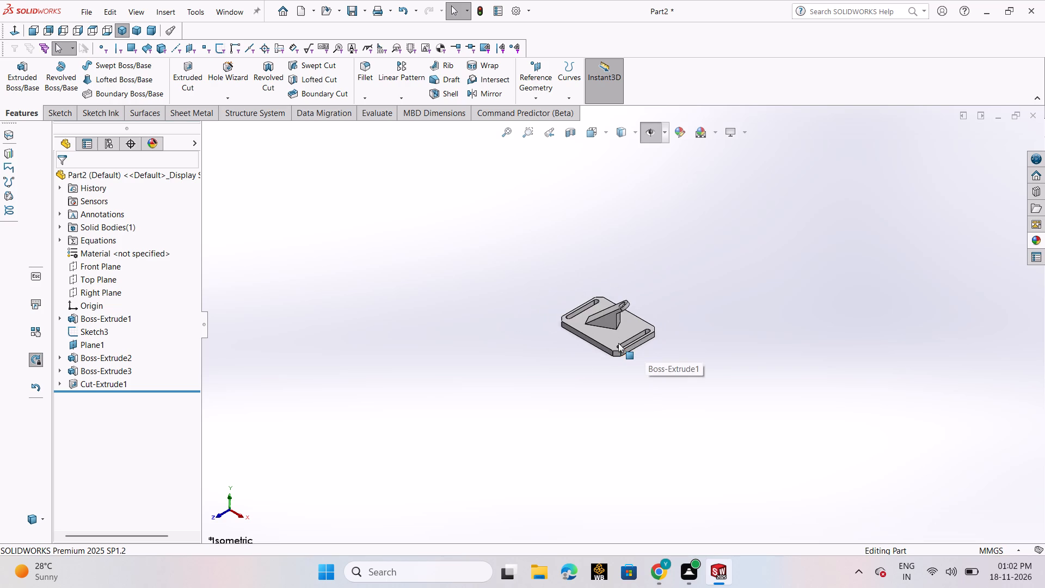
scroll(618, 343, "up", 6)
scroll(623, 318, "down", 5)
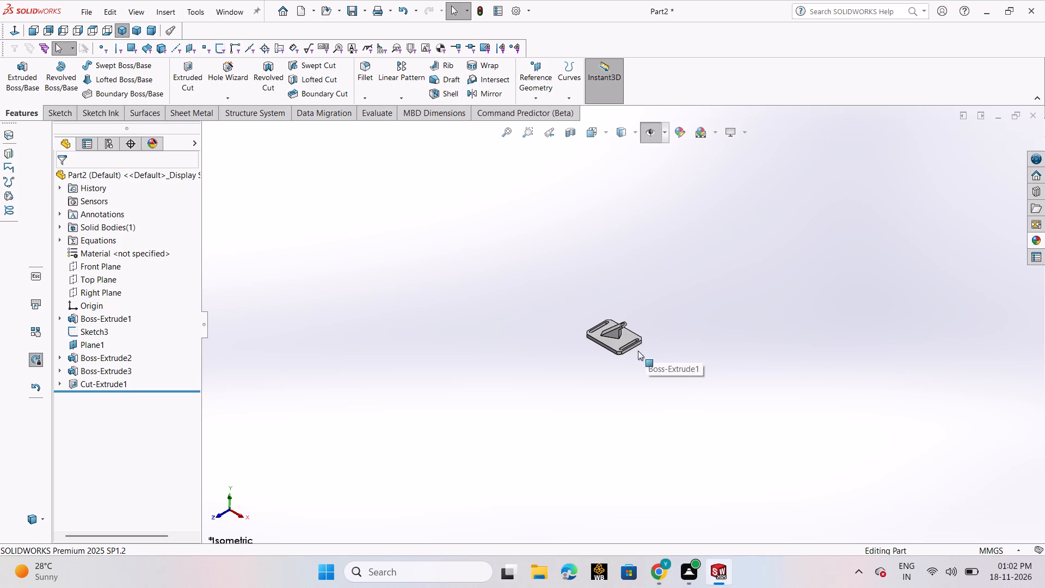
scroll(625, 345, "down", 10)
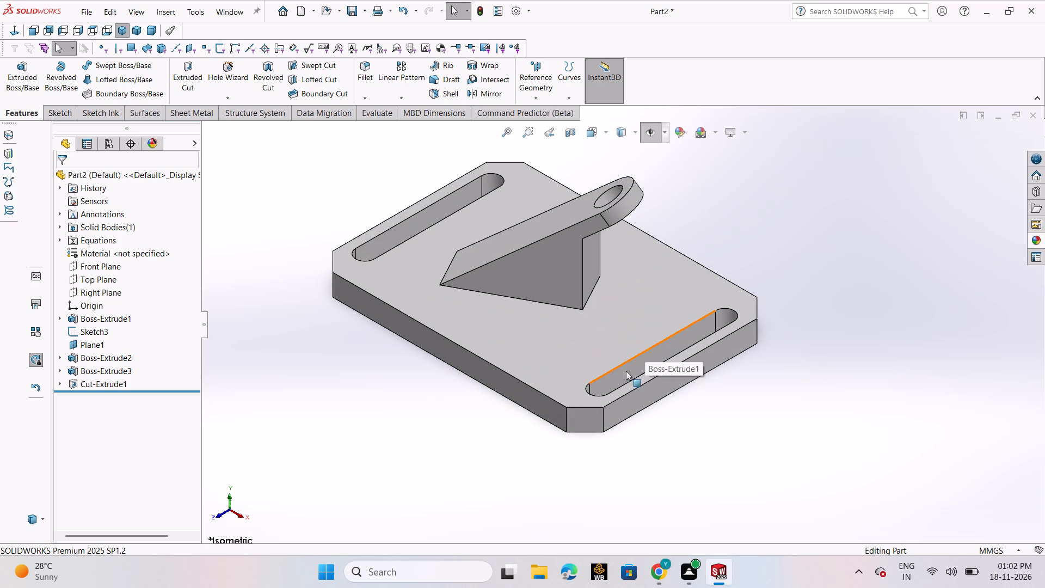
middle_click_drag(738, 353, 764, 414)
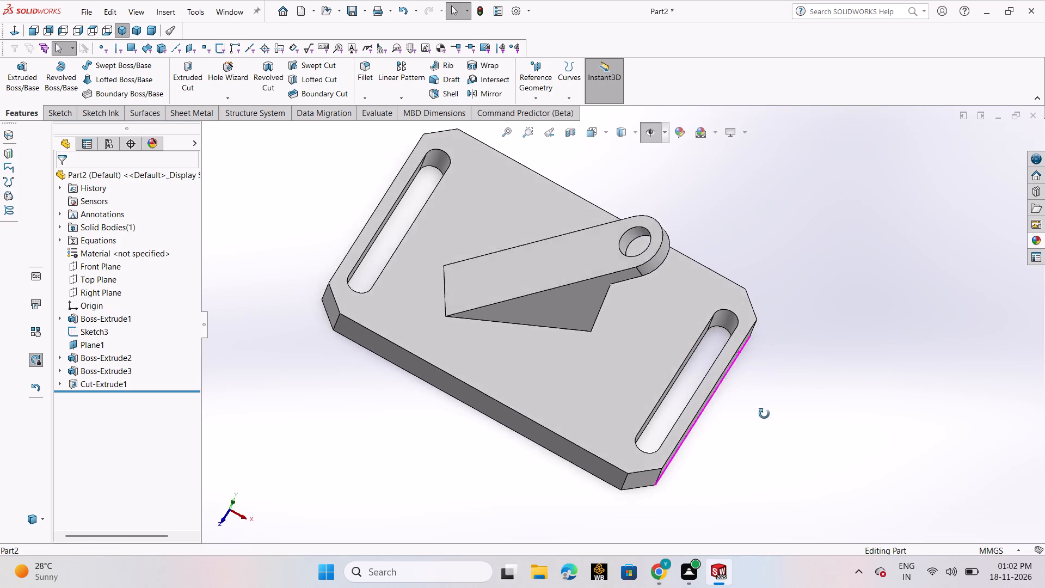
middle_click_drag(764, 414, 732, 351)
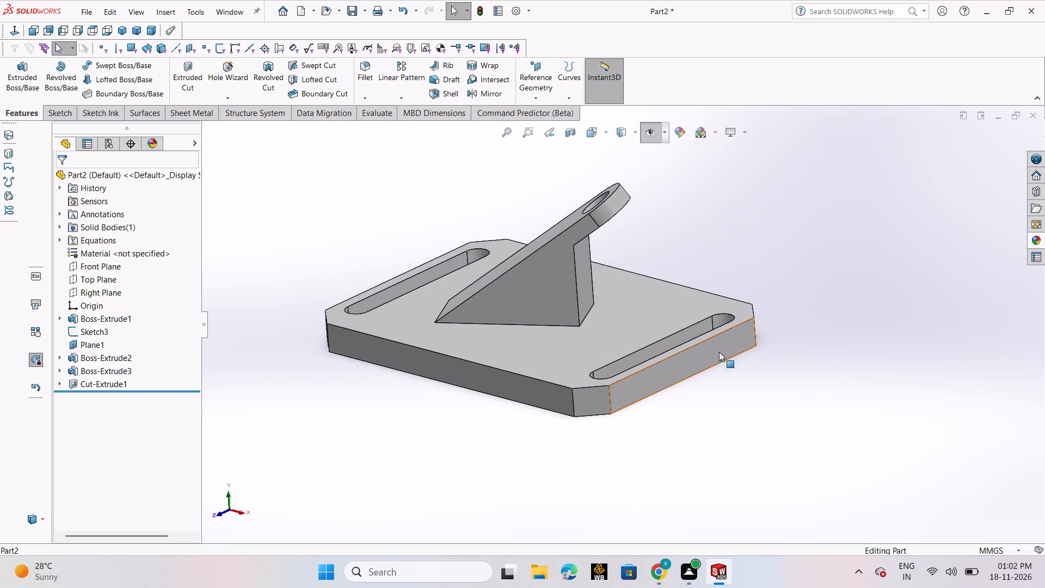
scroll(703, 352, "up", 7)
scroll(556, 317, "up", 5)
scroll(575, 290, "down", 4)
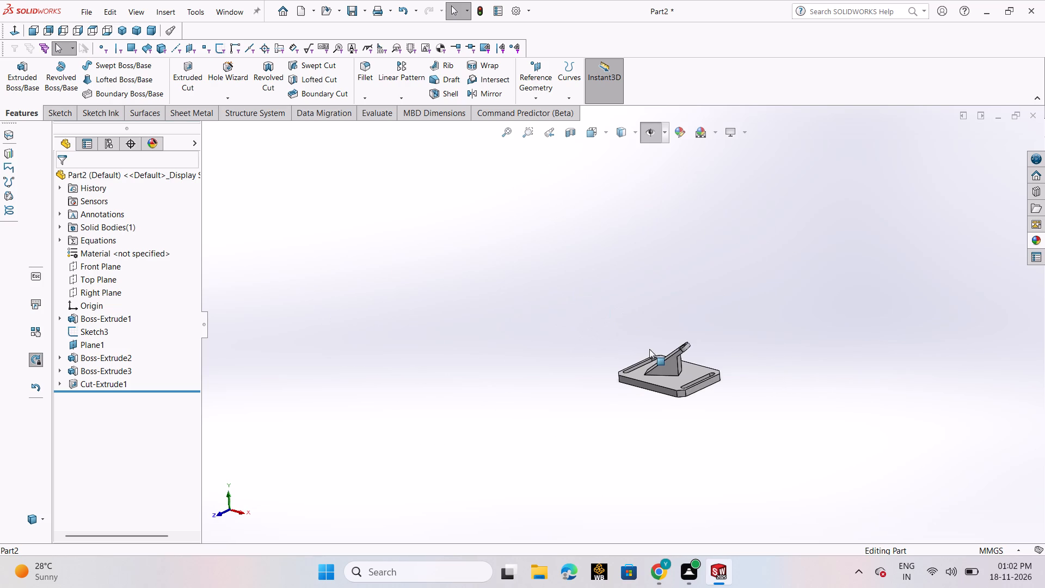
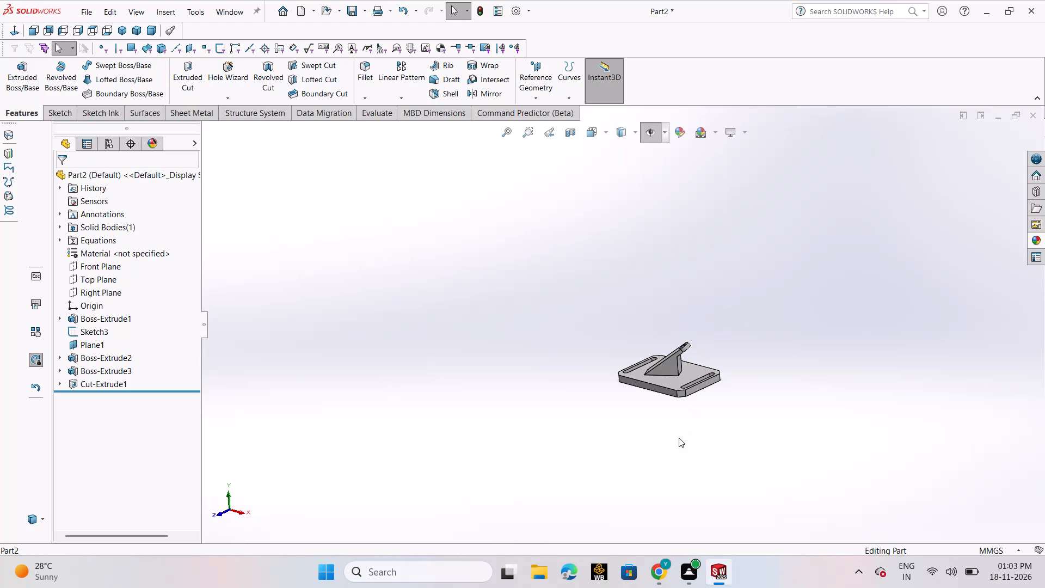
Examine the whole part in isometric view from near and far.
key("ctrl+7")
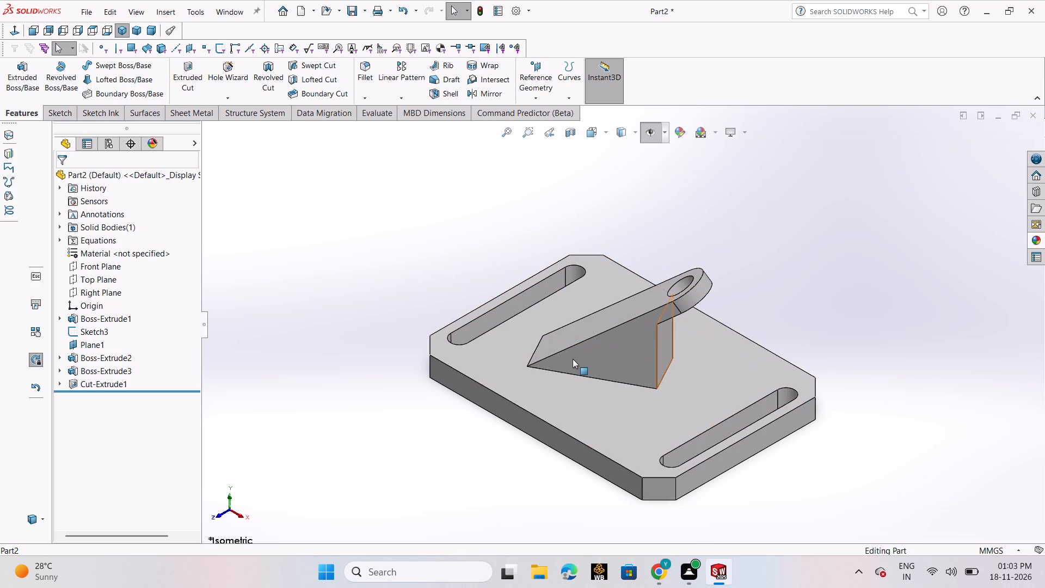
scroll(573, 359, "up", 8)
scroll(581, 349, "down", 7)
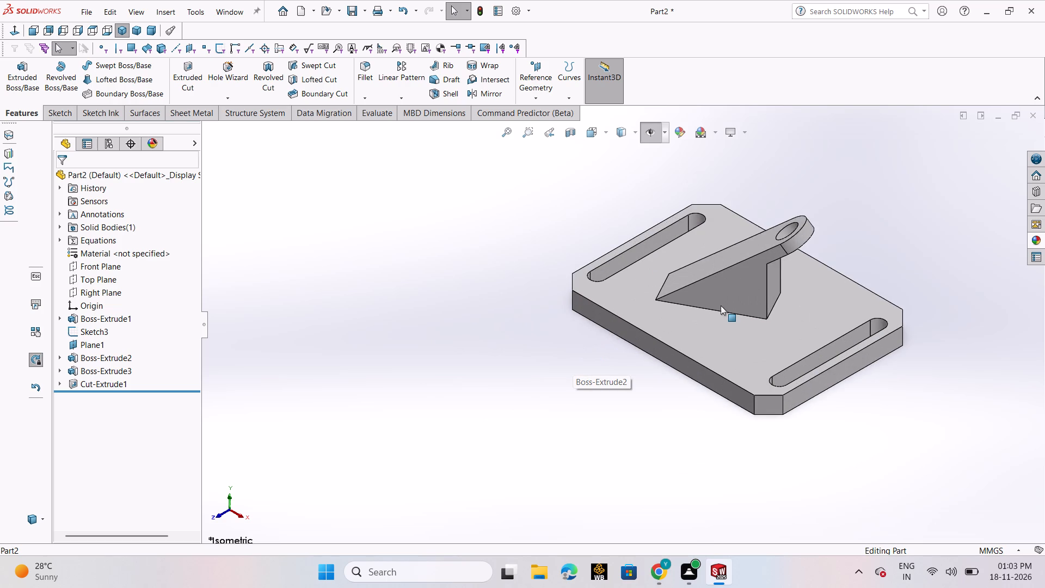
scroll(721, 305, "up", 4)
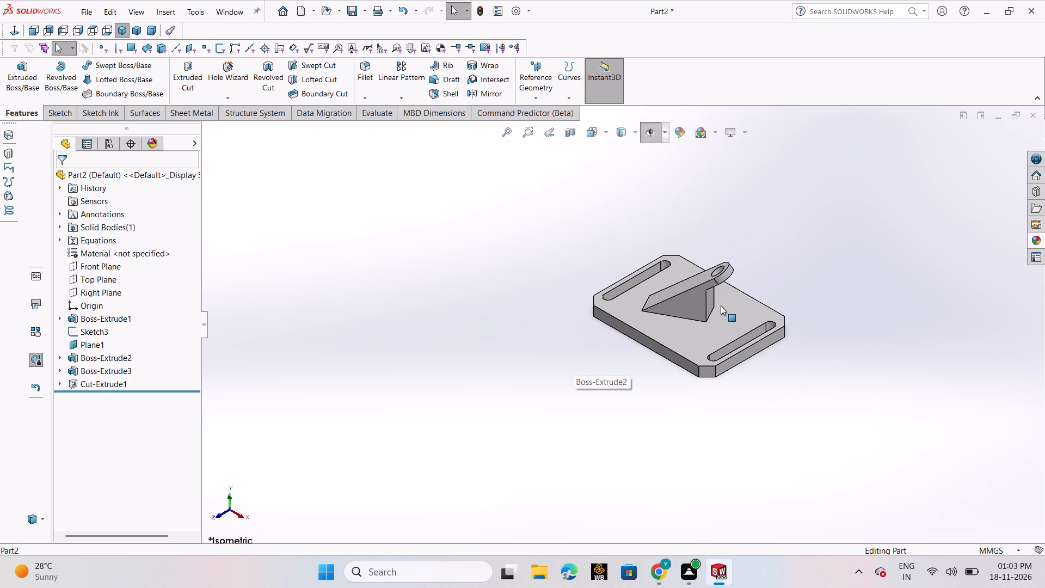
scroll(703, 304, "down", 6)
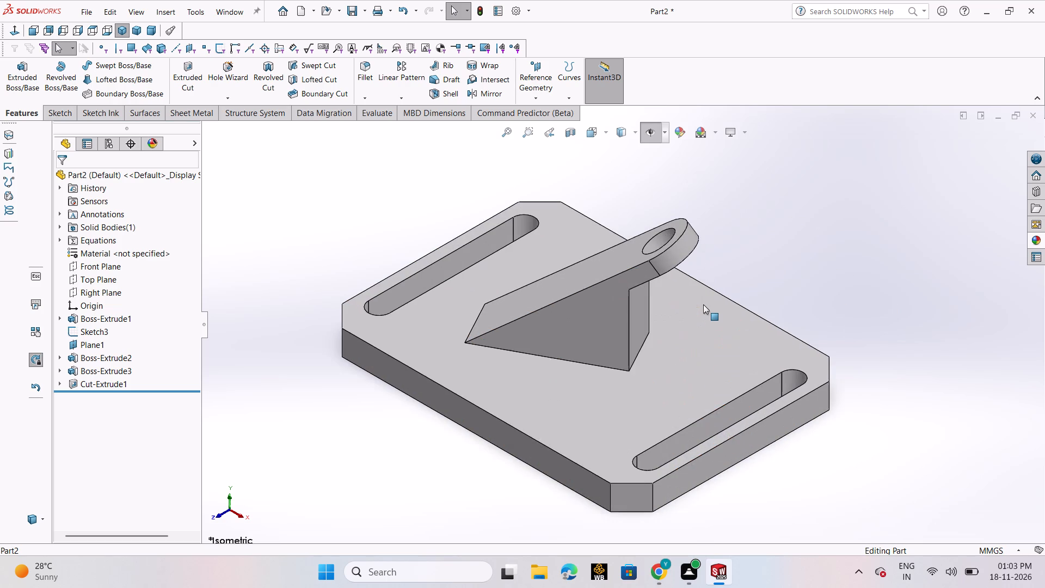
scroll(666, 331, "up", 13)
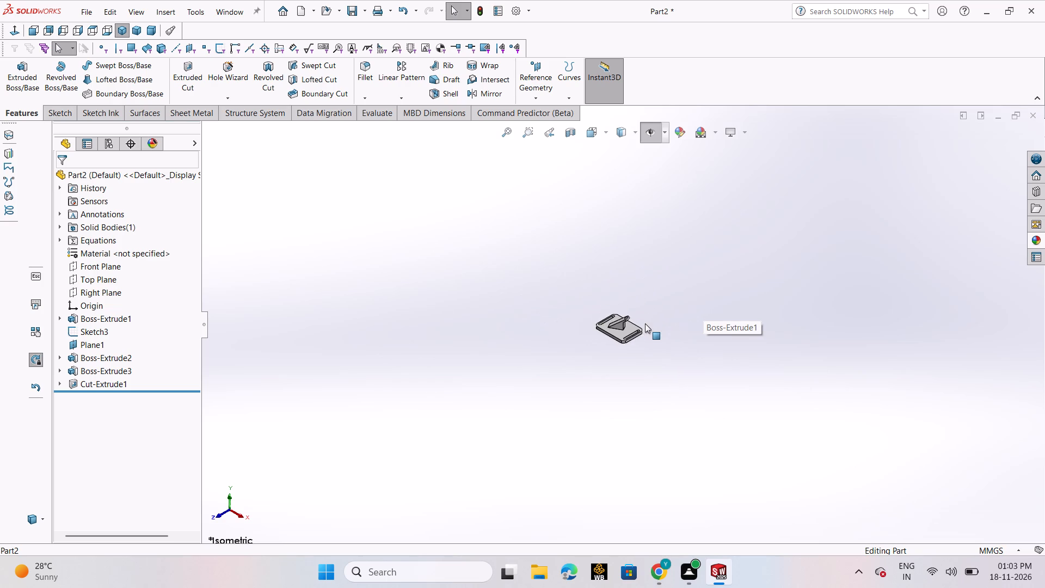
scroll(583, 343, "down", 5)
scroll(690, 241, "down", 3)
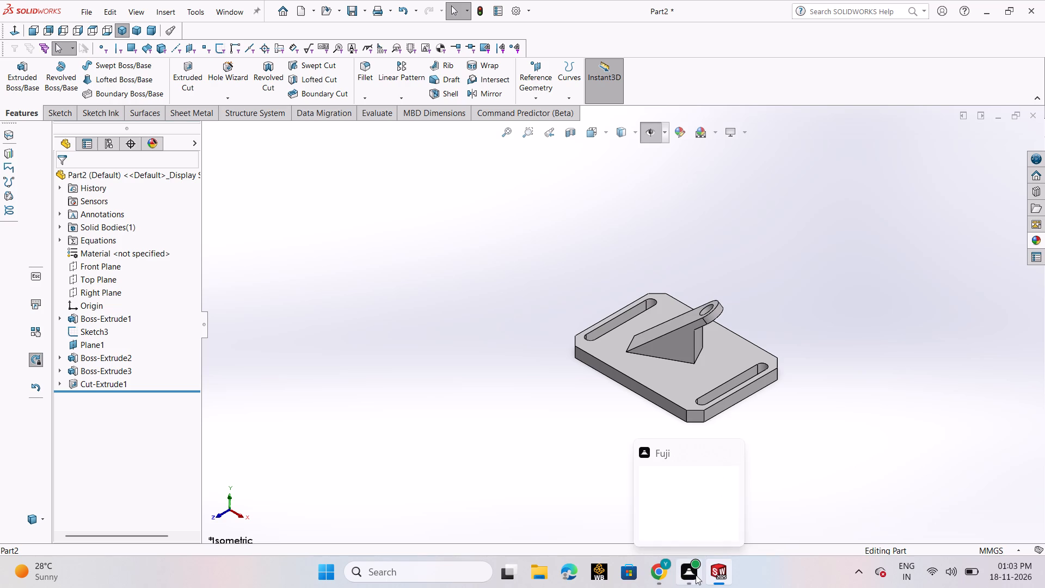
left_click(814, 376)
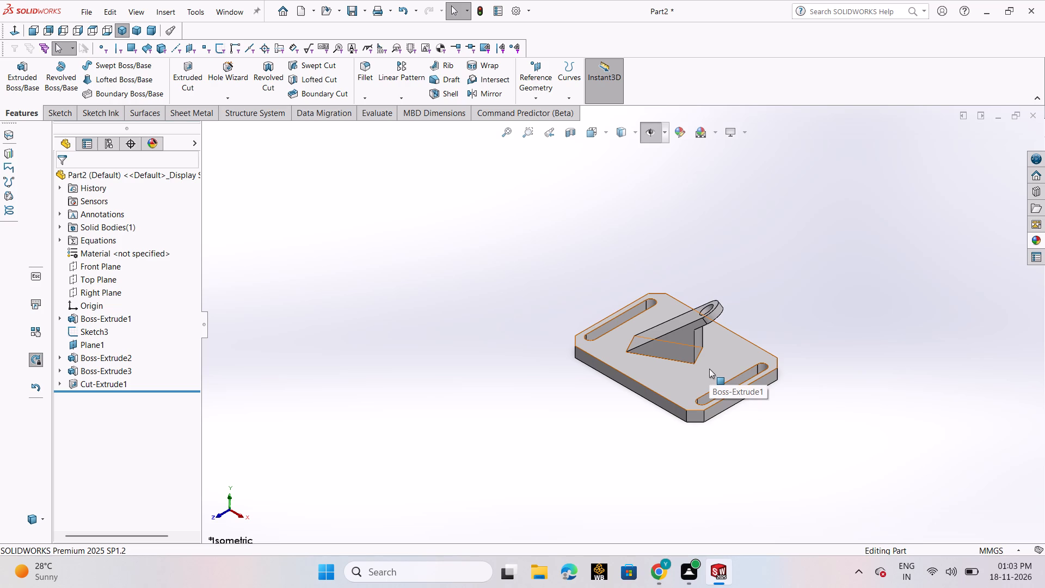
scroll(732, 283, "up", 2)
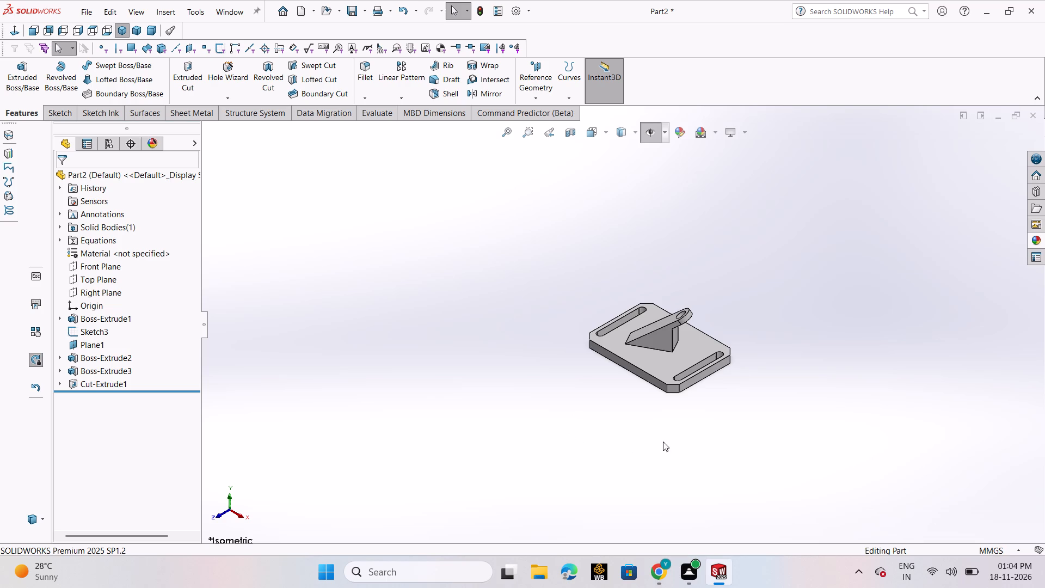
scroll(720, 350, "down", 2)
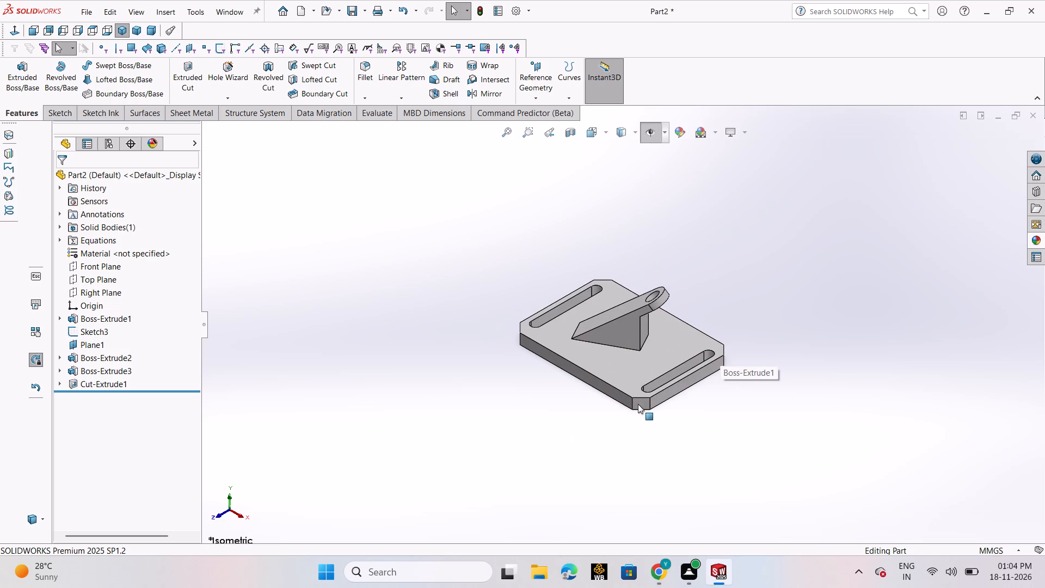
scroll(669, 370, "down", 3)
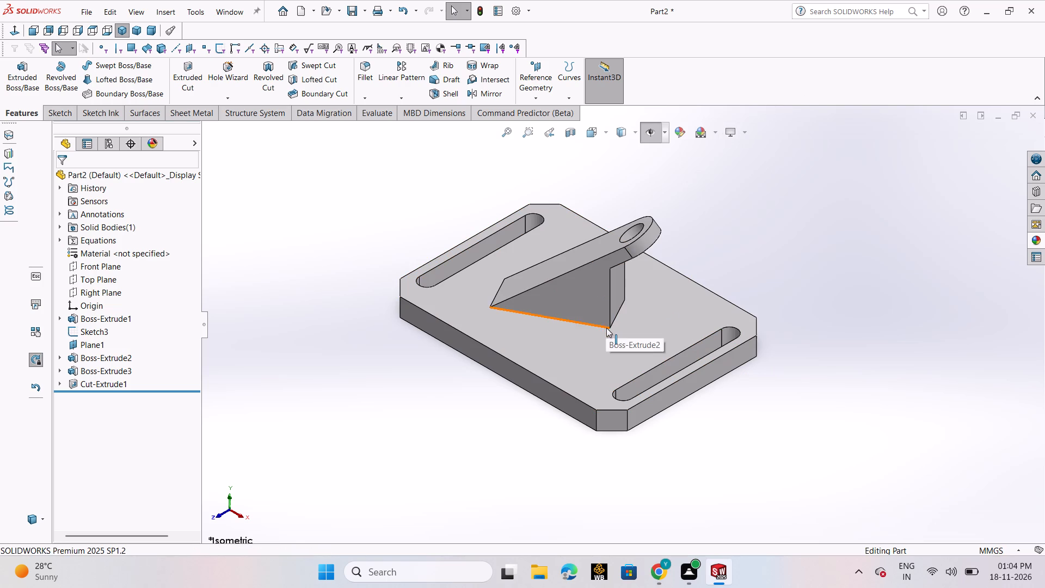
Fillet the slanted rib's vertical end edge and the nine related virtual left face edges with a 2.5 mm symmetric radius.
left_click(375, 77)
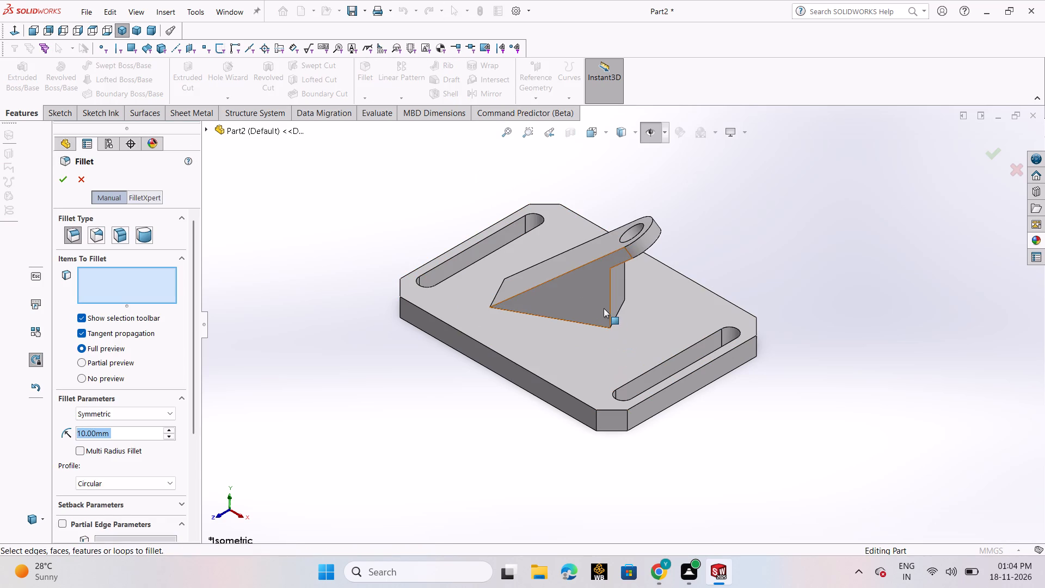
left_click(610, 300)
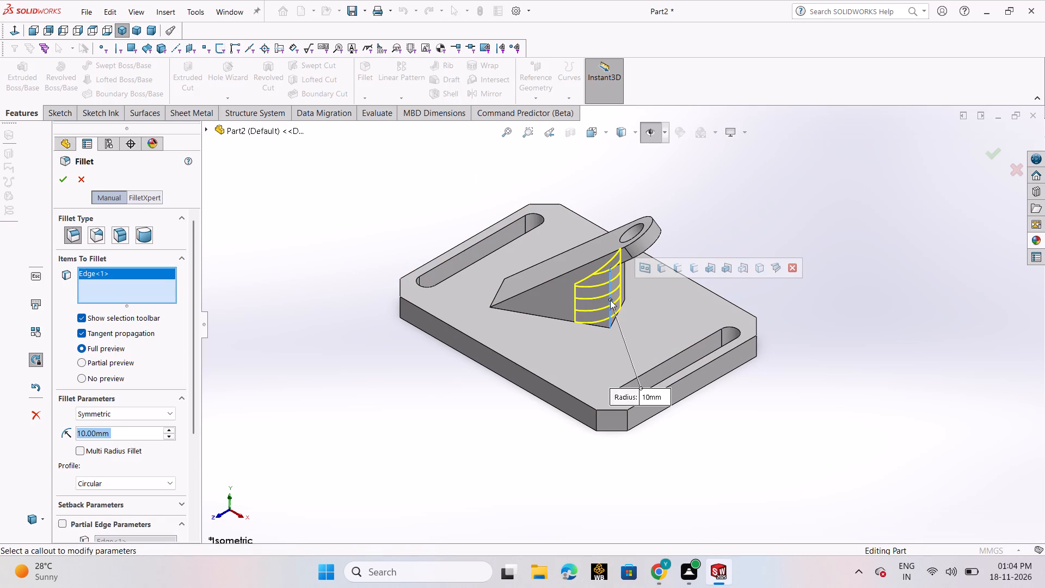
left_click(647, 272)
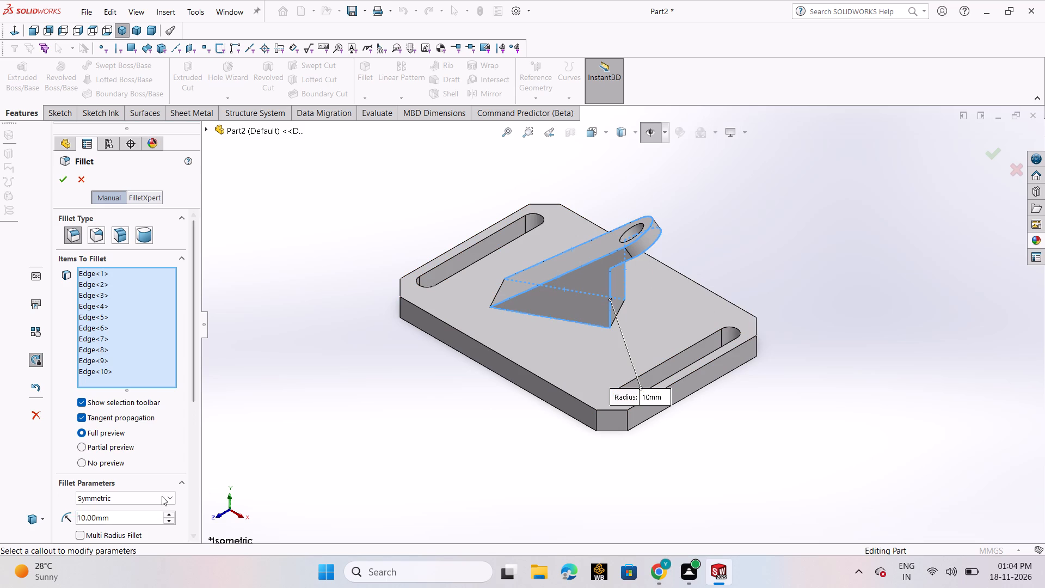
double_click(132, 517)
key("5")
key("Return")
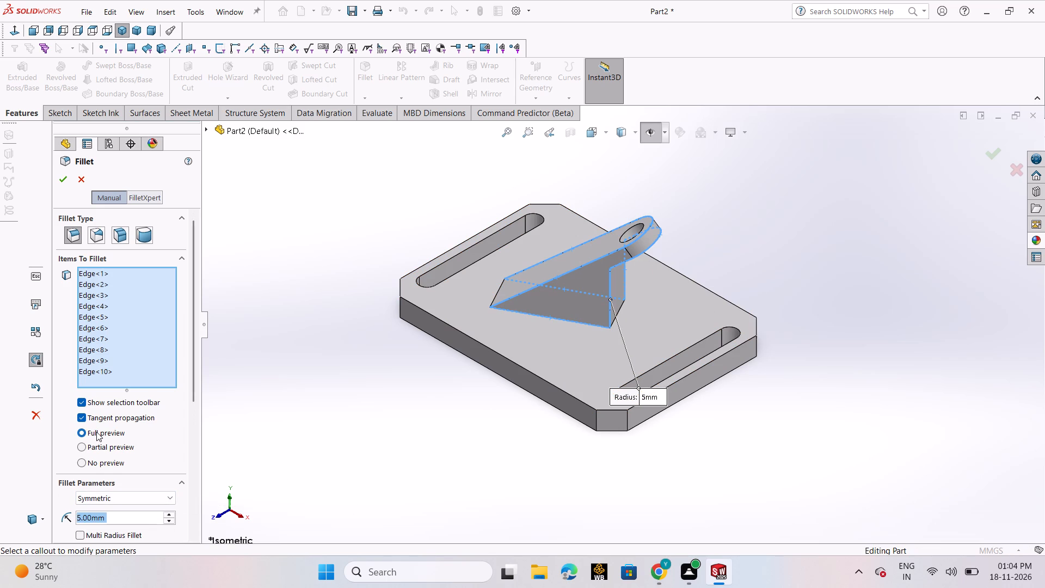
left_click(97, 452)
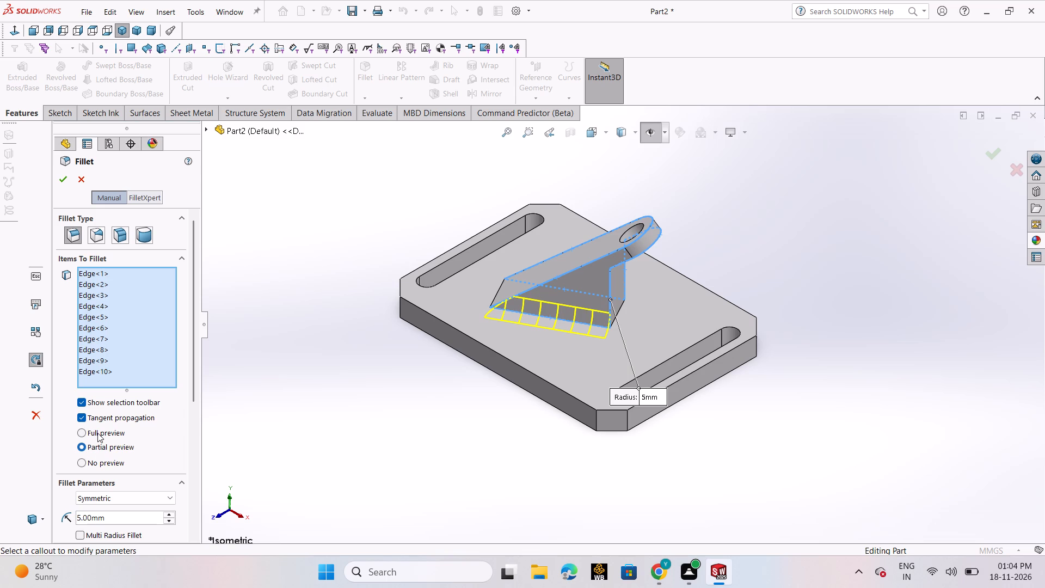
left_click(97, 433)
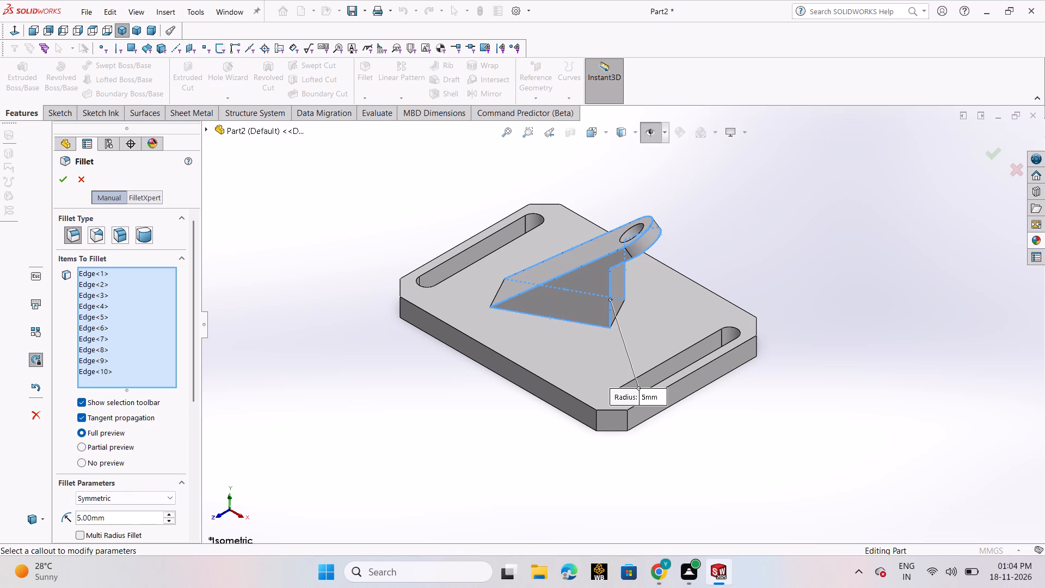
double_click(125, 522)
type("2.5")
key("Return")
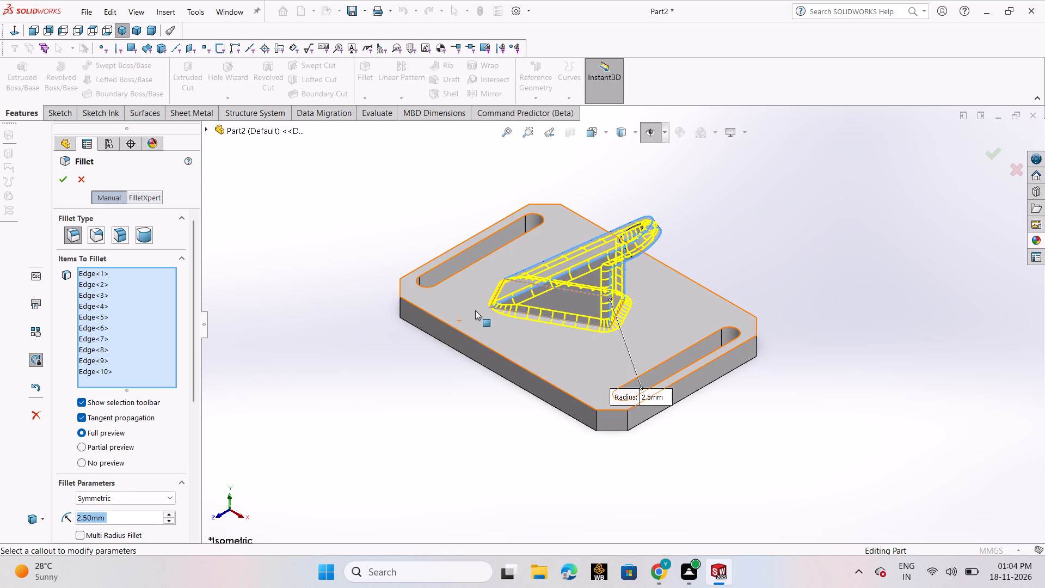
scroll(591, 297, "down", 2)
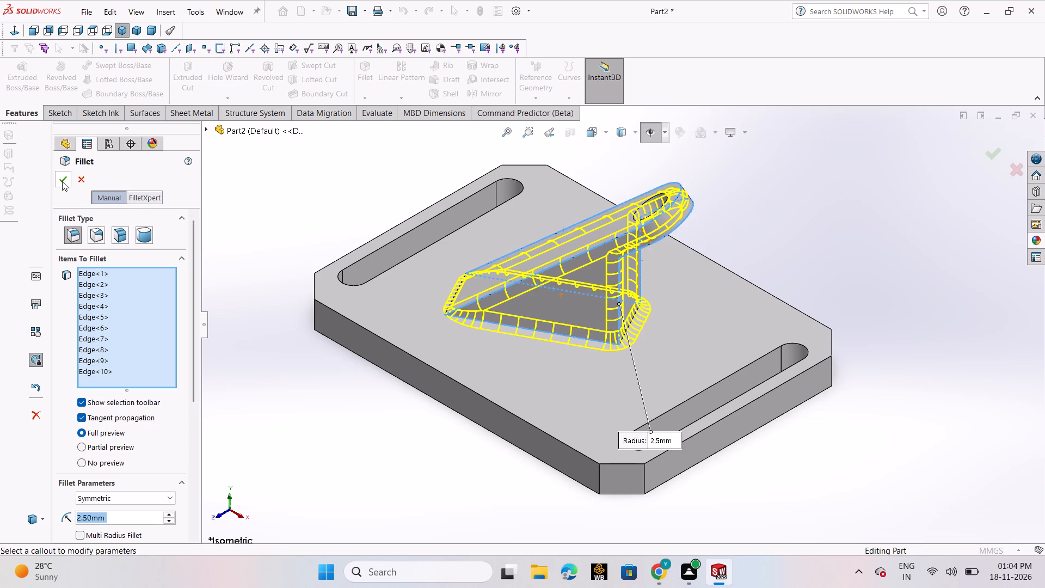
left_click(62, 180)
left_click(835, 218)
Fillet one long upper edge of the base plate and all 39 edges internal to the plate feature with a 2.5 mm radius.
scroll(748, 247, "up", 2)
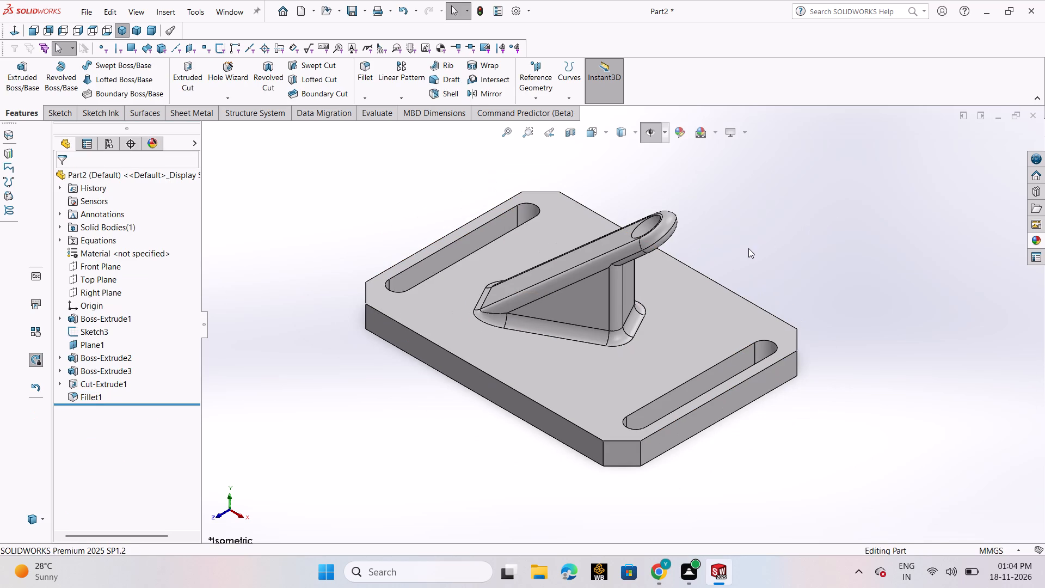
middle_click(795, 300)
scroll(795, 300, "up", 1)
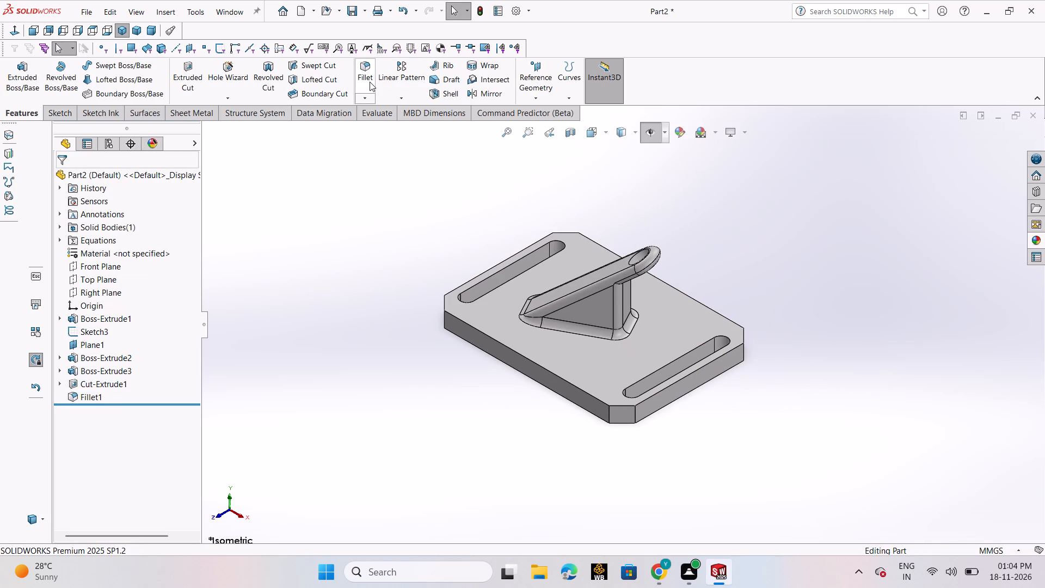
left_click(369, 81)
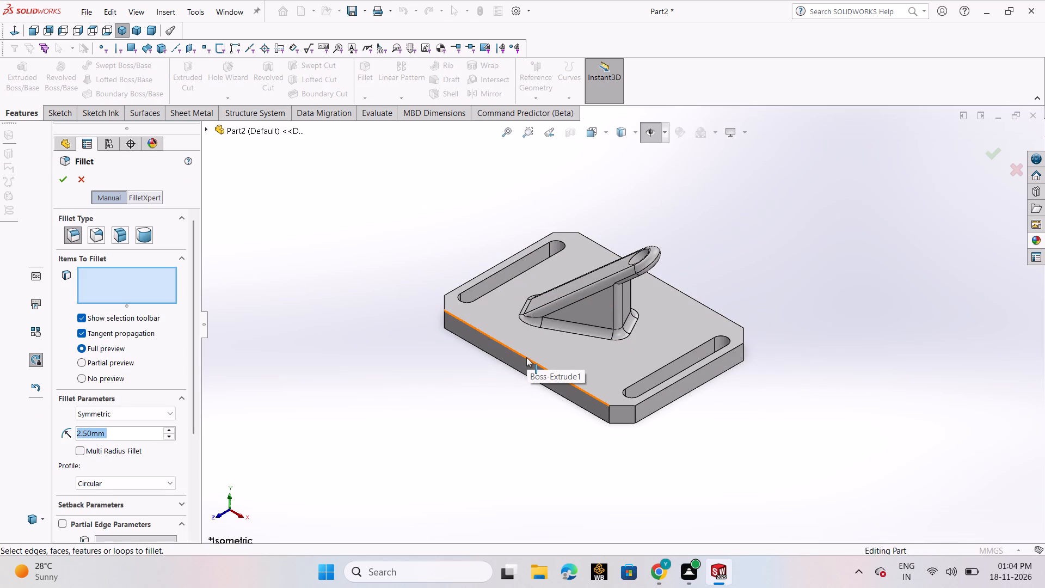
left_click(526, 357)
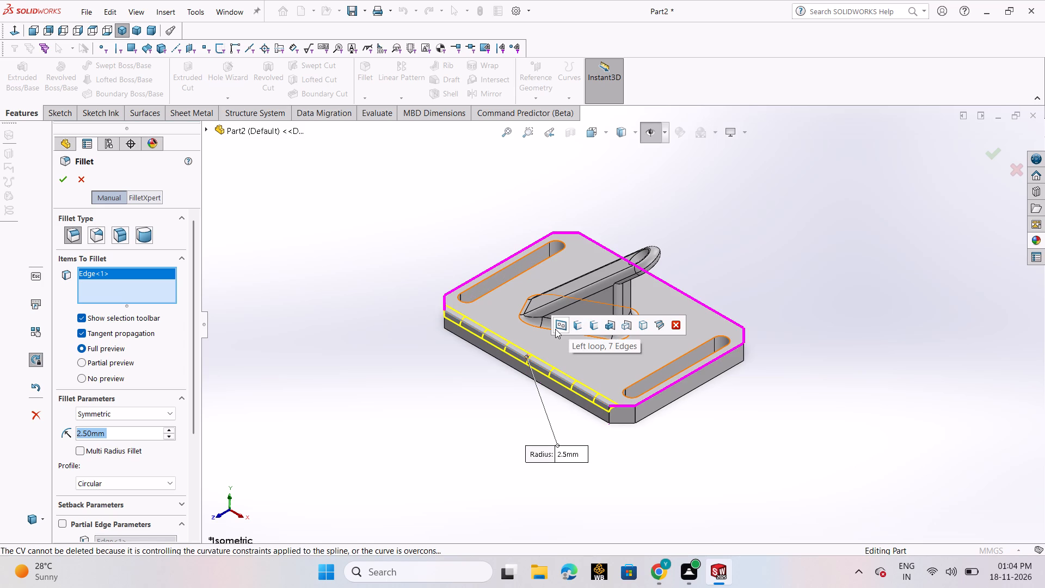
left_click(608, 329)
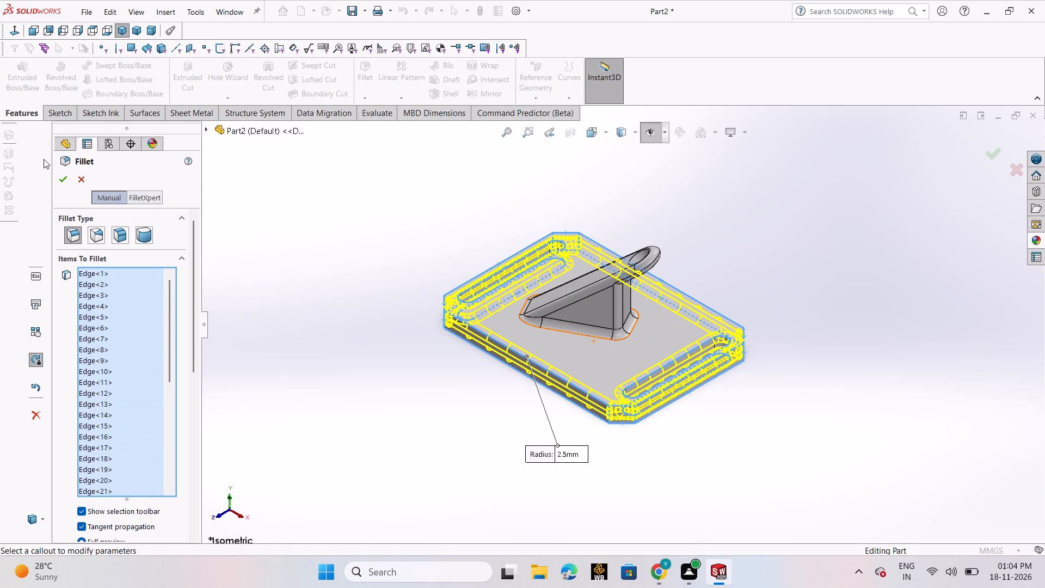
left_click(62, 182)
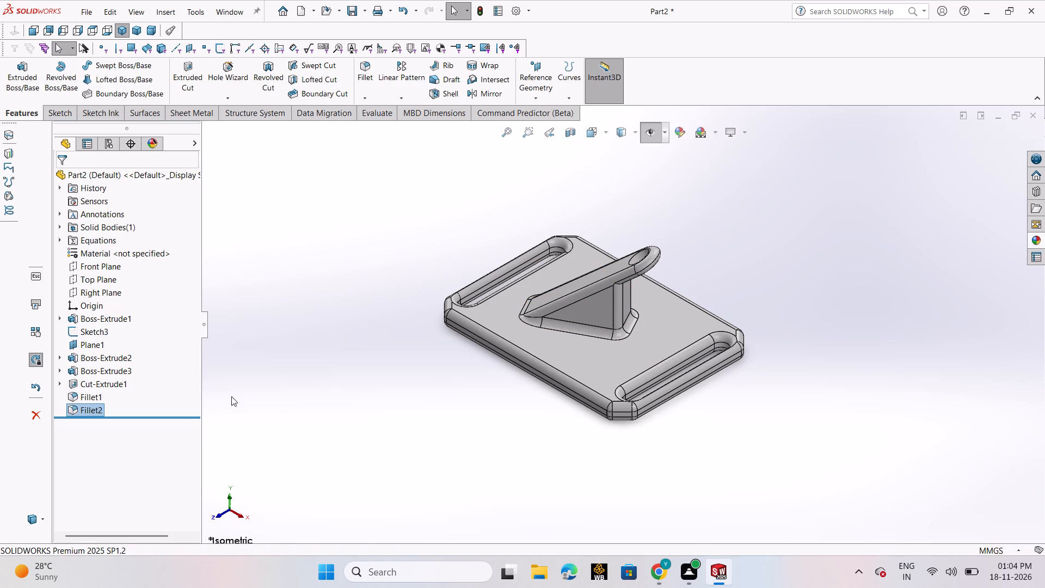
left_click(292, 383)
Examine the rounded plate edges, slots, underside, rib and boss hole from several angles, finishing in isometric view.
middle_click_drag(327, 378, 383, 411)
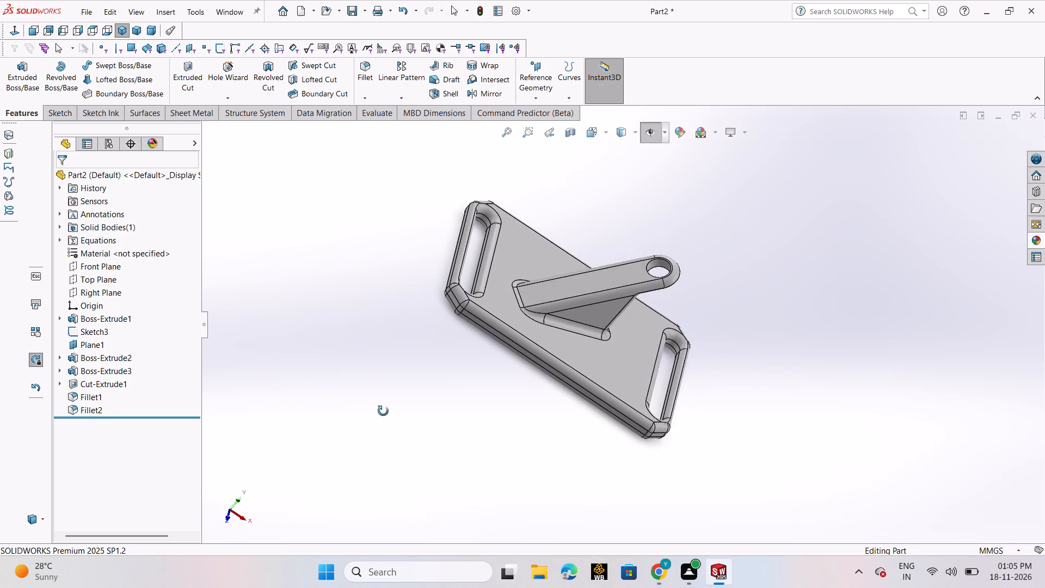
middle_click_drag(383, 411, 432, 406)
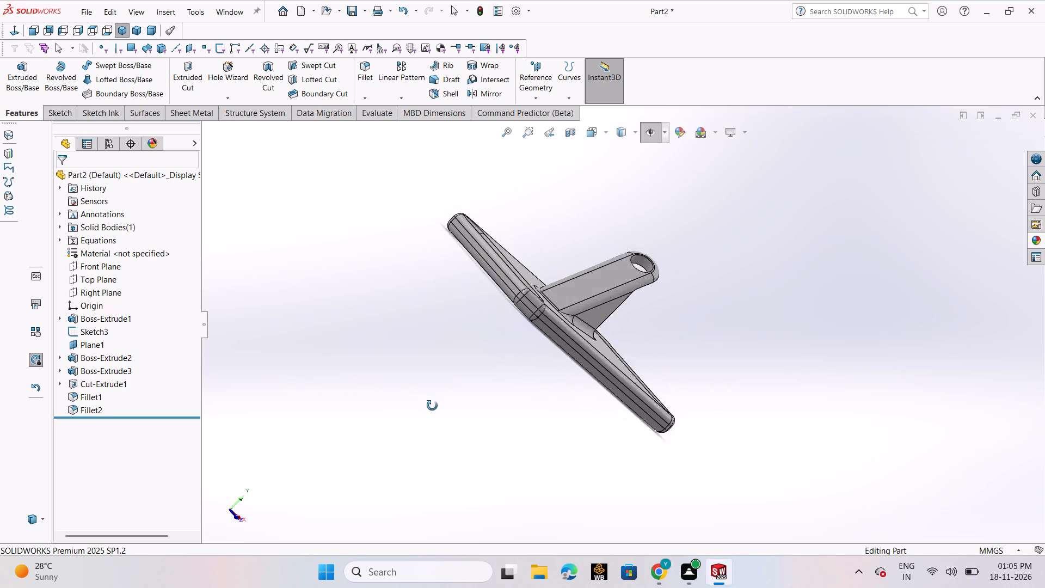
middle_click_drag(432, 406, 481, 406)
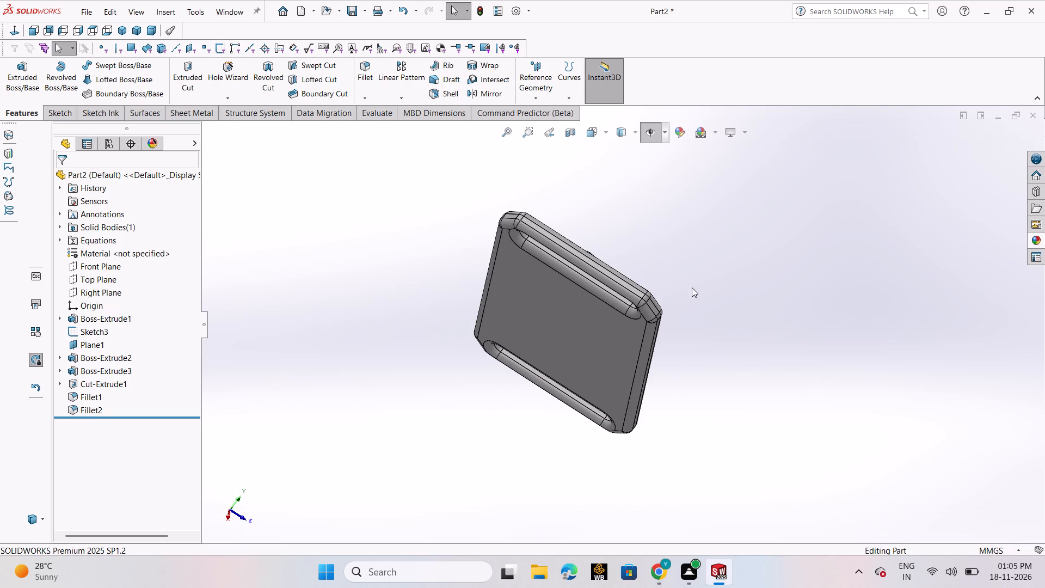
middle_click_drag(673, 308, 500, 460)
scroll(555, 411, "down", 1)
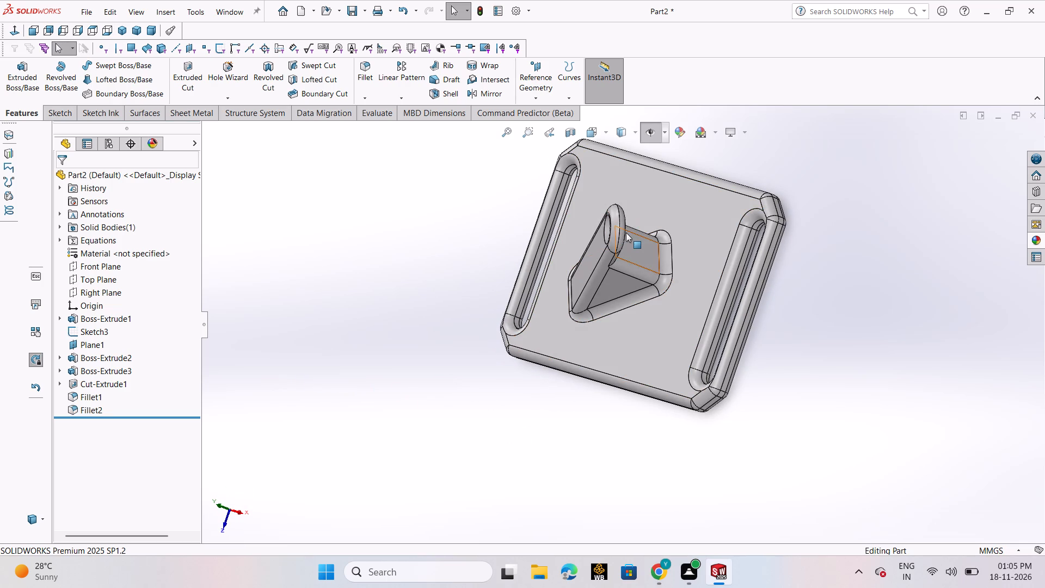
scroll(619, 234, "down", 9)
middle_click_drag(674, 362, 702, 292)
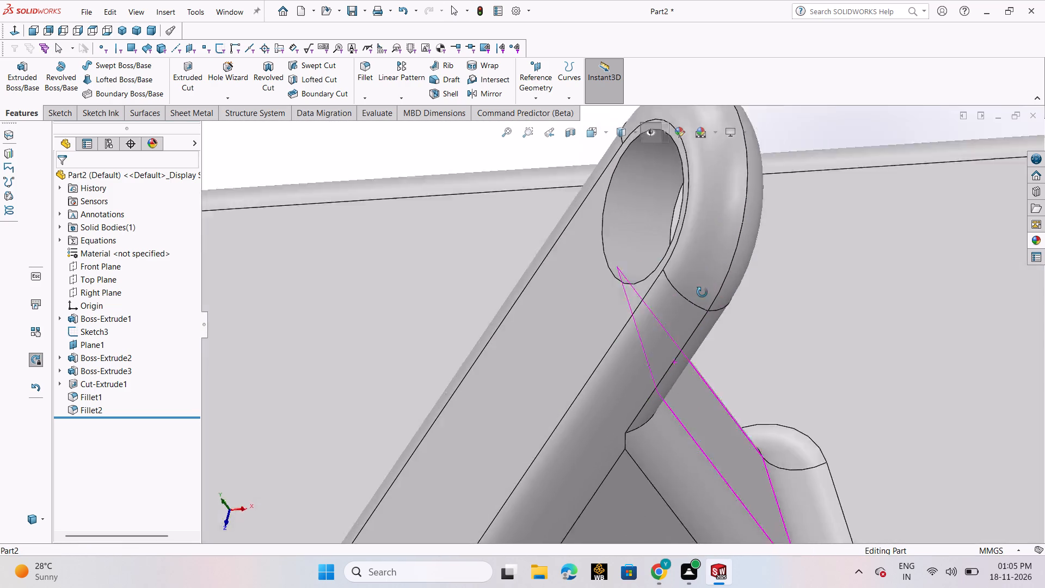
middle_click_drag(702, 292, 708, 286)
scroll(703, 296, "up", 4)
scroll(703, 296, "down", 2)
scroll(703, 296, "up", 5)
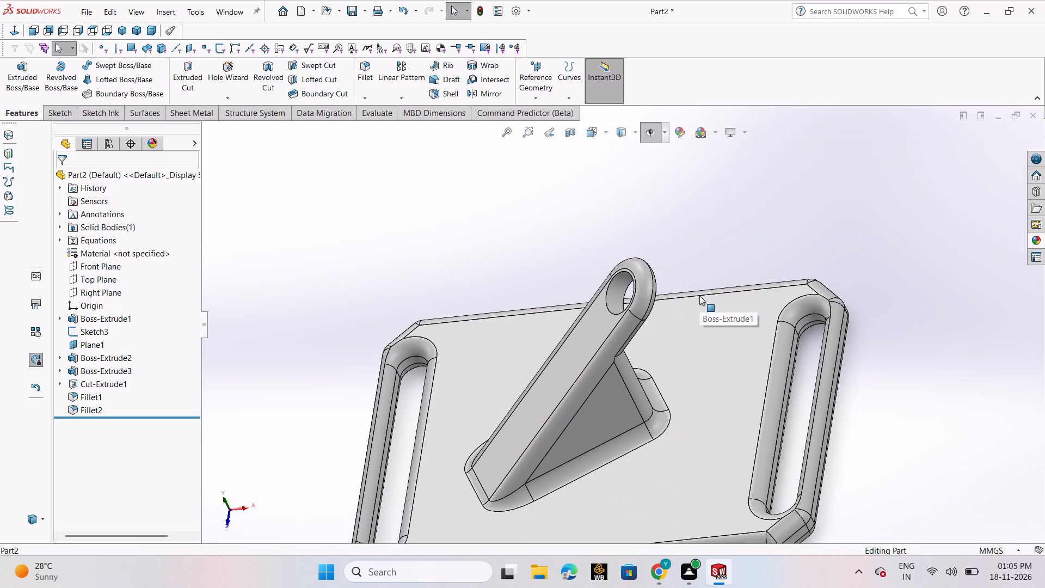
key("ctrl+7")
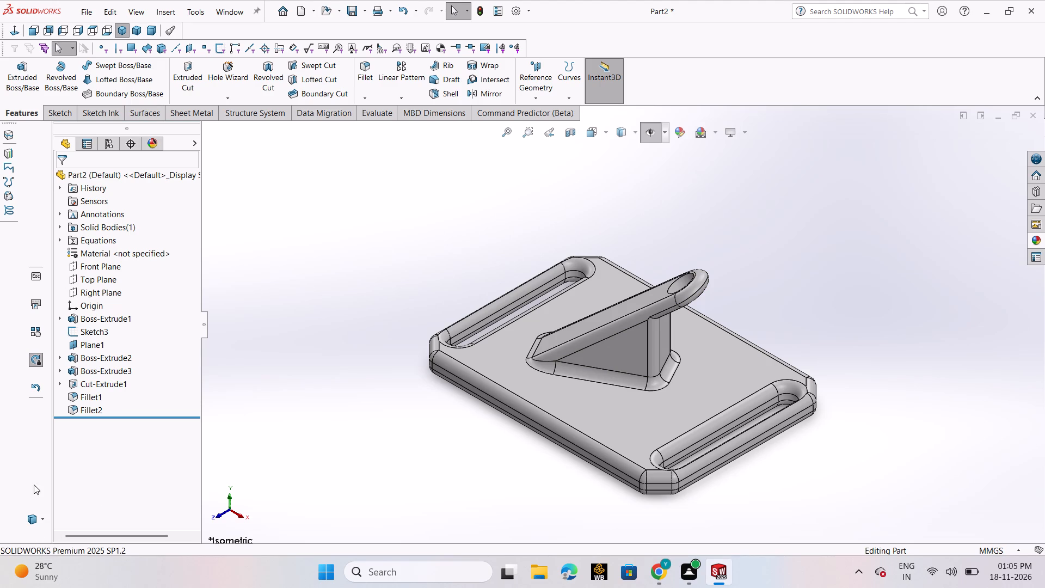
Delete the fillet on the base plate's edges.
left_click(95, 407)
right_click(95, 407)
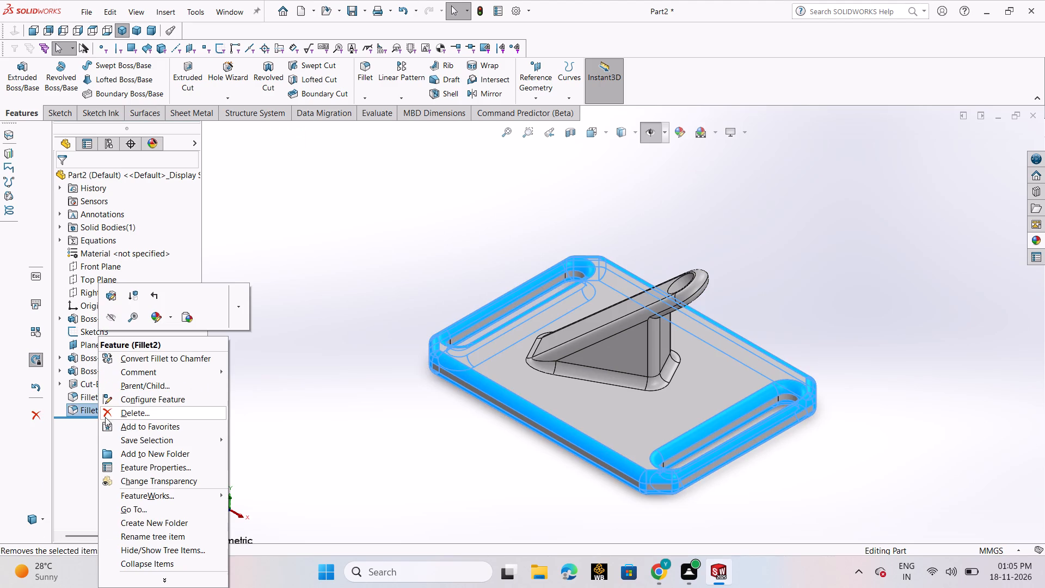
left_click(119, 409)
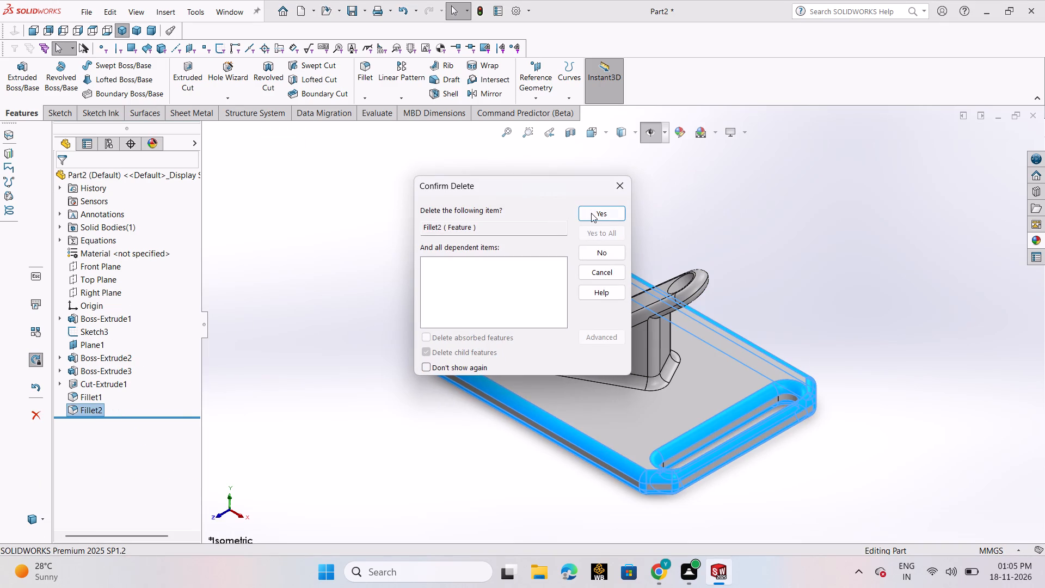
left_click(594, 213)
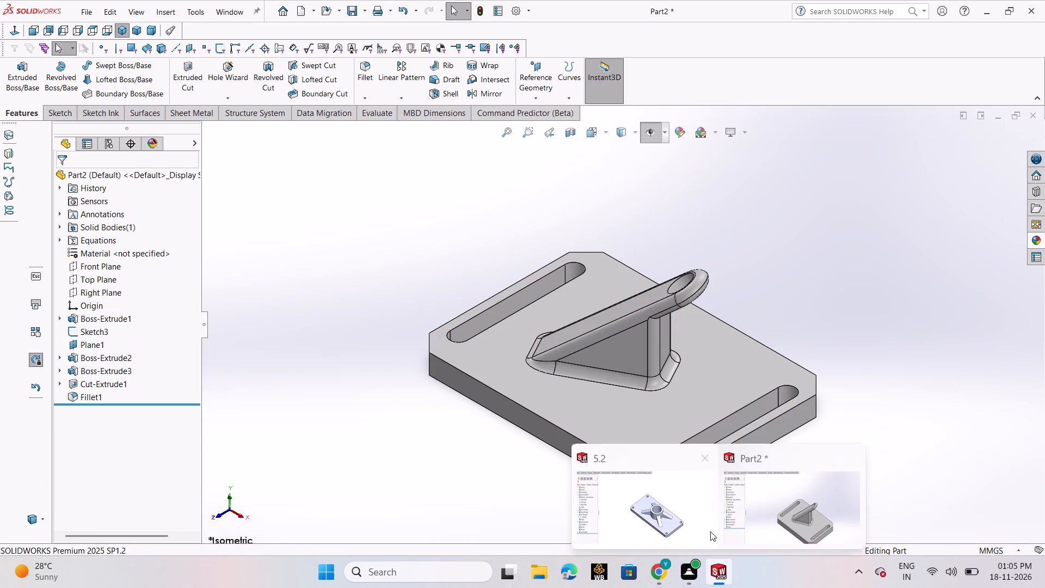
Close the other open part document, 5.2.
left_click(711, 462)
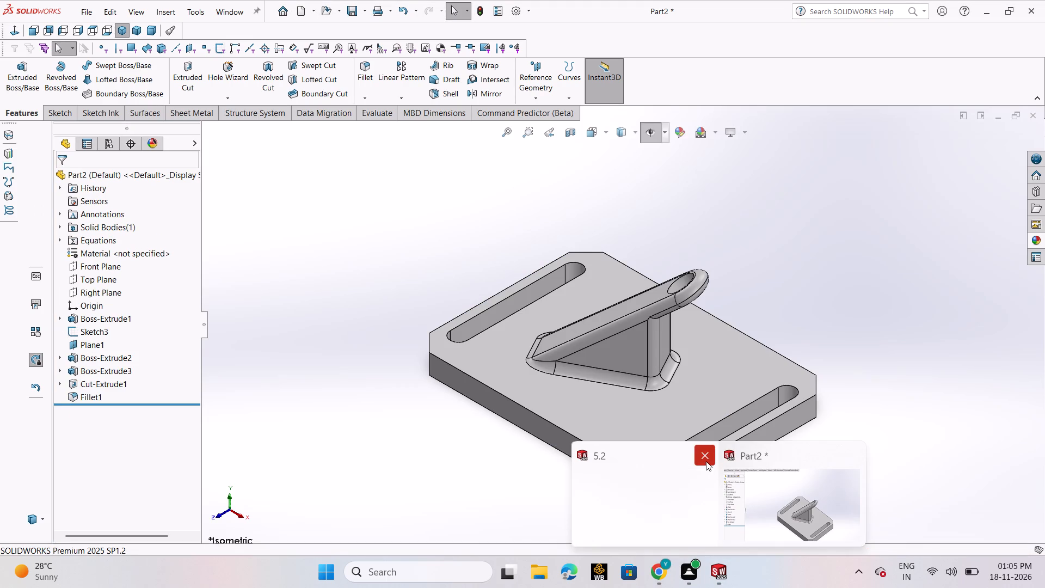
Delete the fillet feature that rounds the rib and boss edges.
left_click(437, 431)
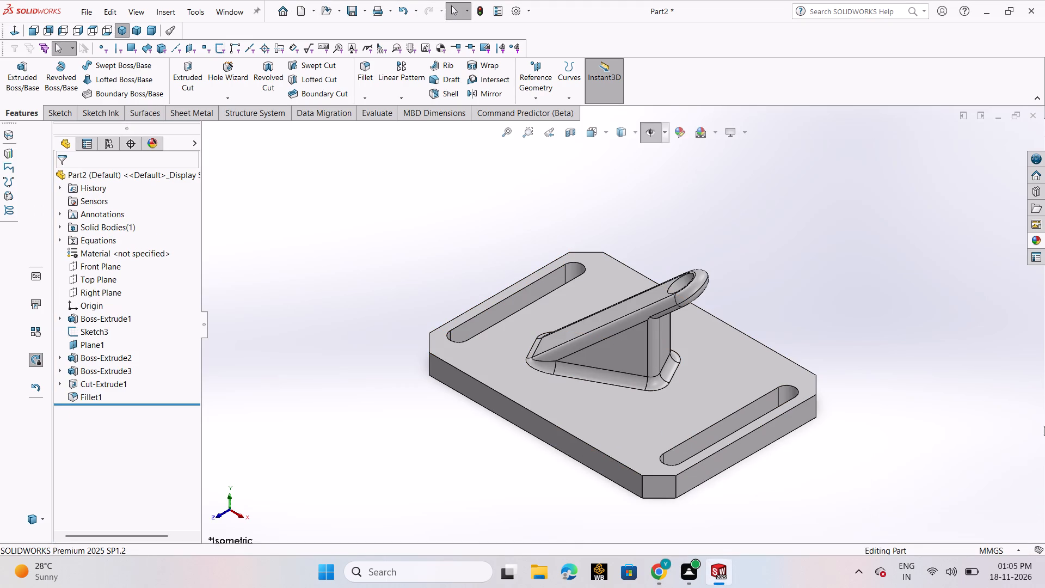
left_click(93, 398)
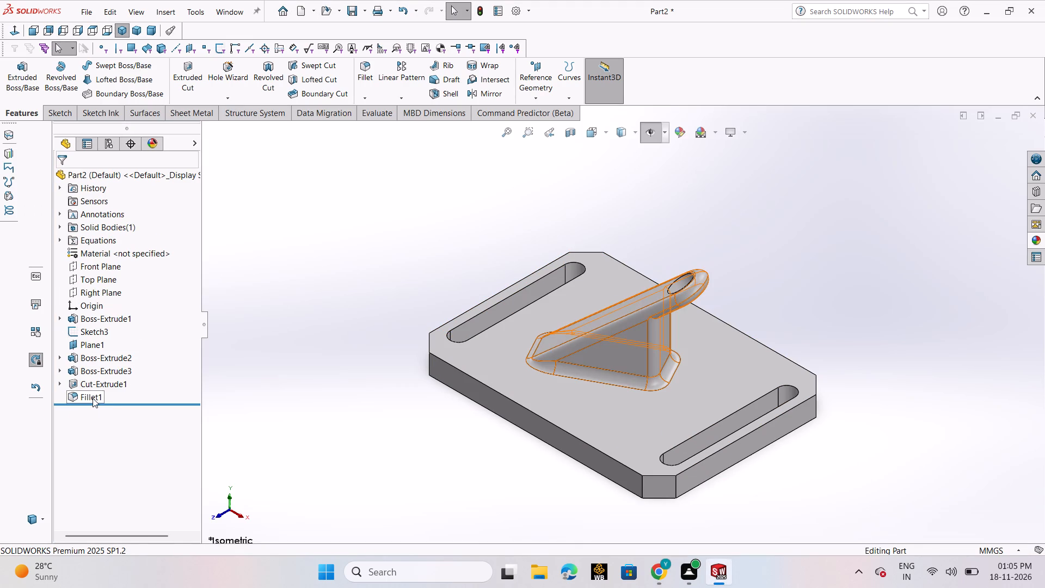
right_click(93, 398)
left_click(112, 410)
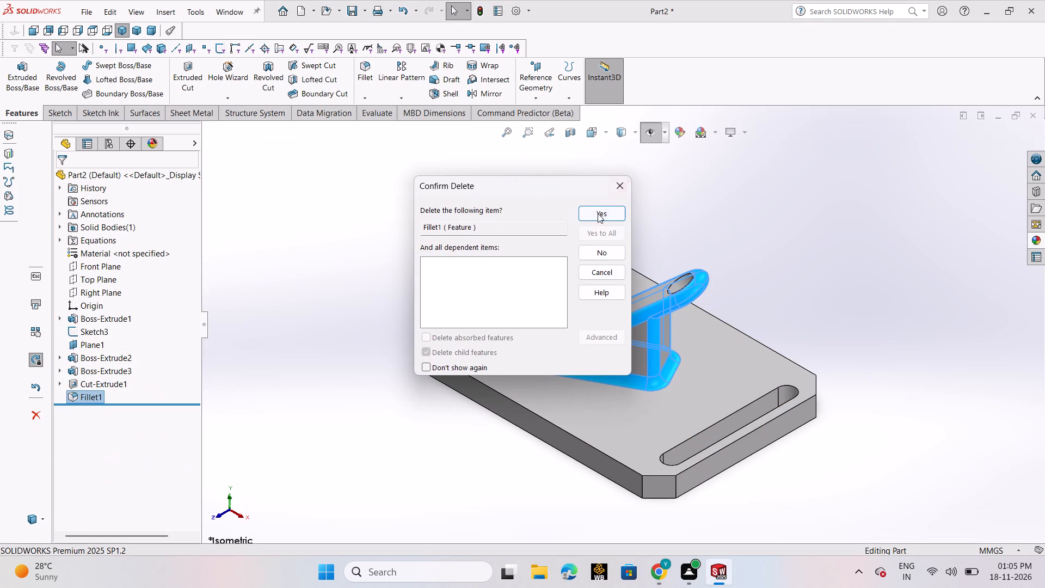
left_click(598, 213)
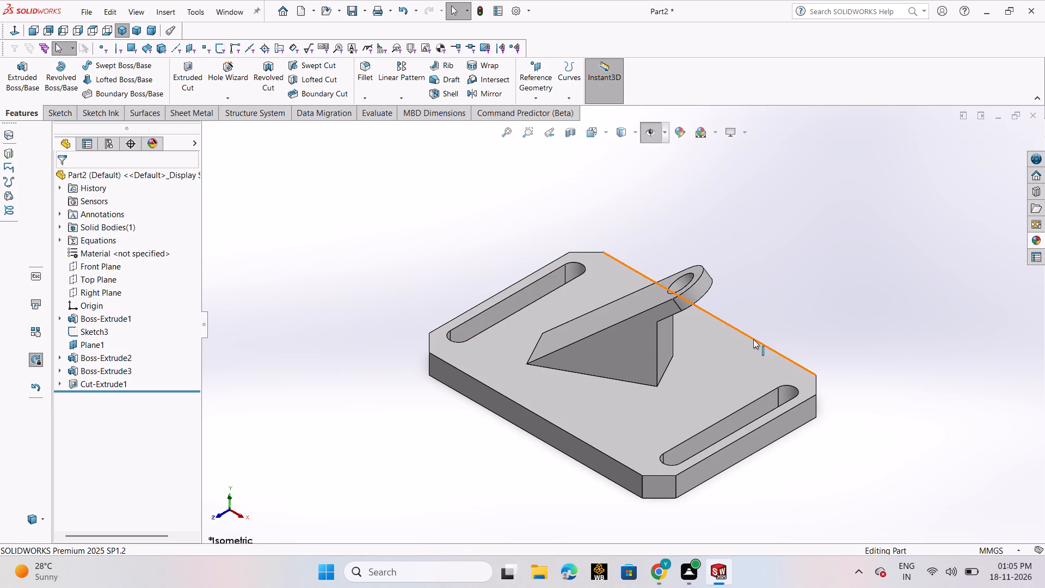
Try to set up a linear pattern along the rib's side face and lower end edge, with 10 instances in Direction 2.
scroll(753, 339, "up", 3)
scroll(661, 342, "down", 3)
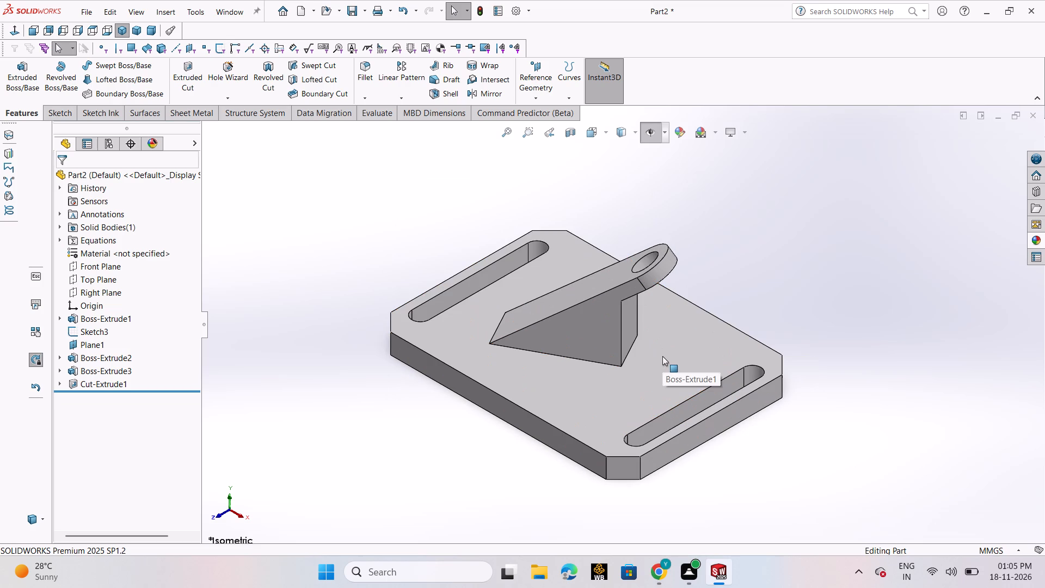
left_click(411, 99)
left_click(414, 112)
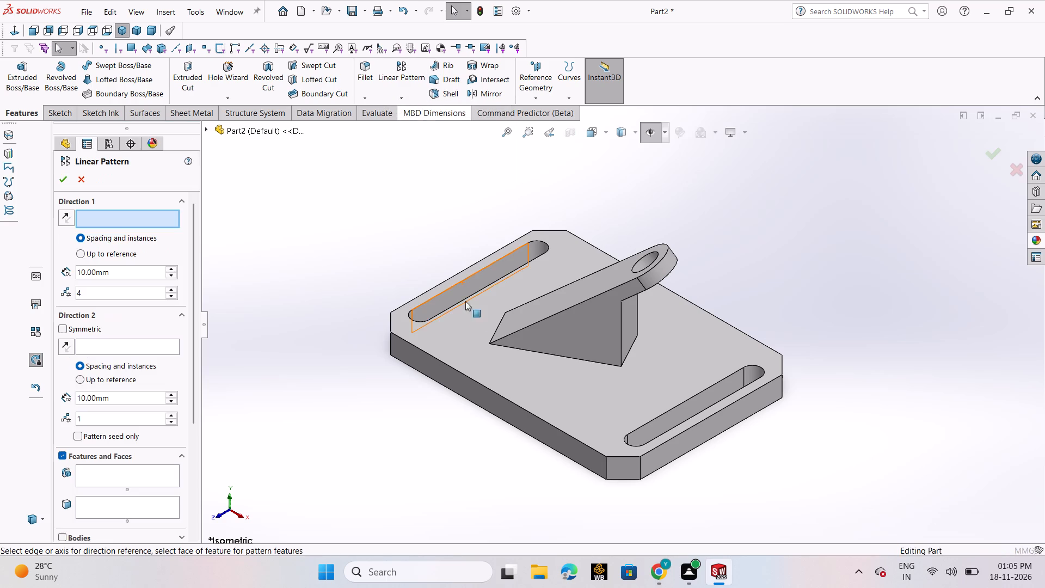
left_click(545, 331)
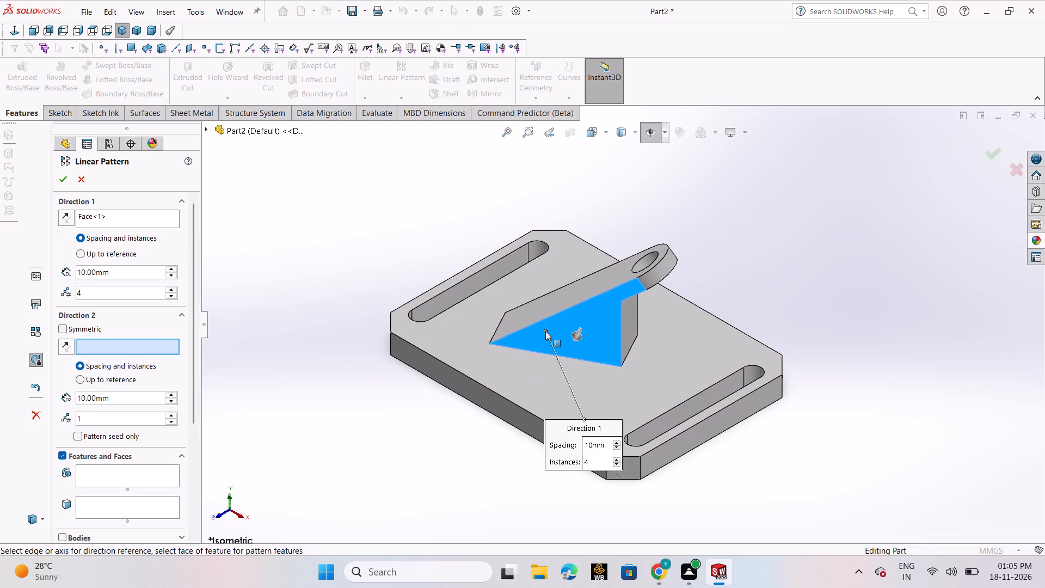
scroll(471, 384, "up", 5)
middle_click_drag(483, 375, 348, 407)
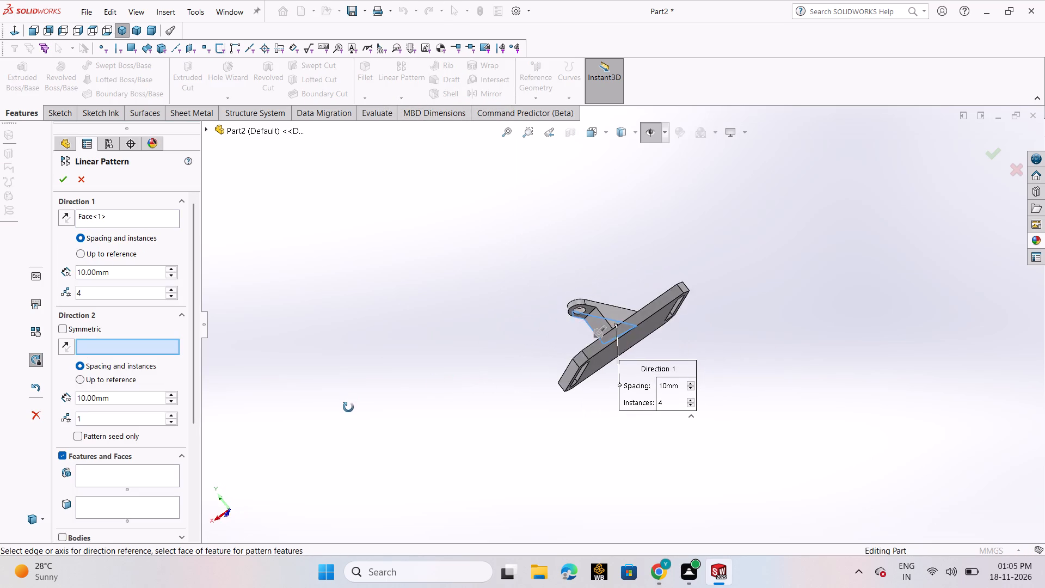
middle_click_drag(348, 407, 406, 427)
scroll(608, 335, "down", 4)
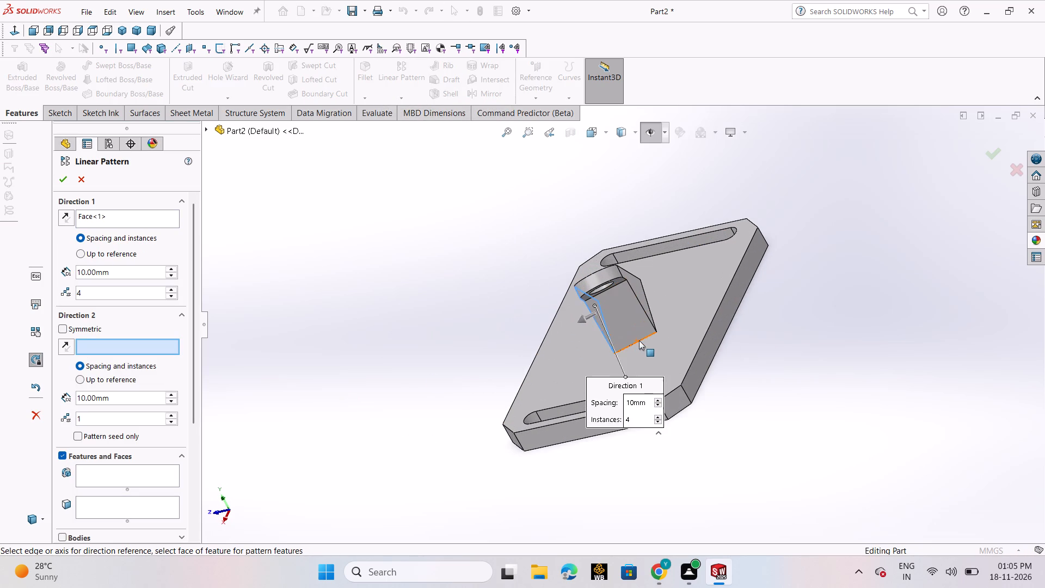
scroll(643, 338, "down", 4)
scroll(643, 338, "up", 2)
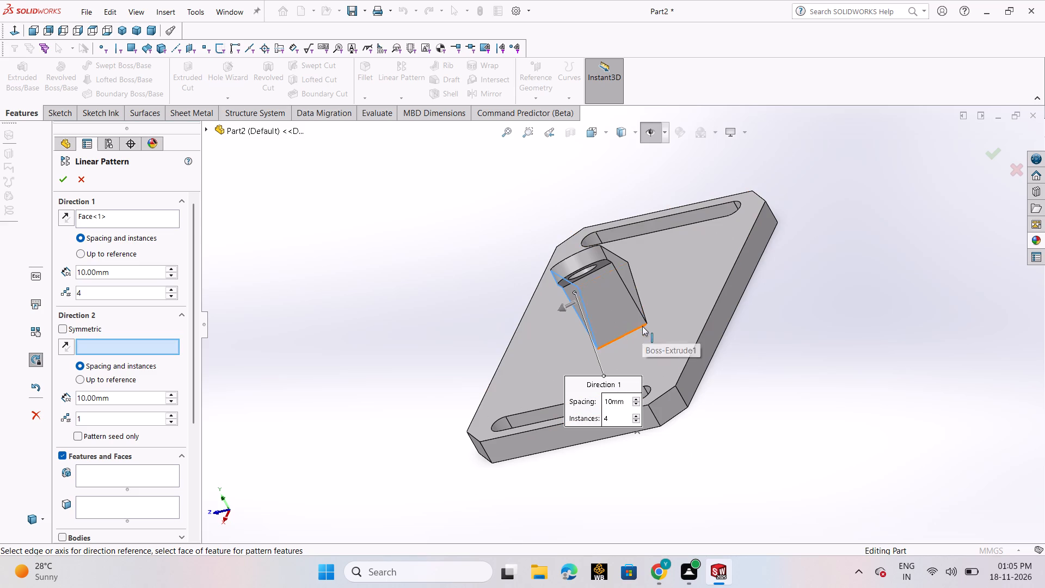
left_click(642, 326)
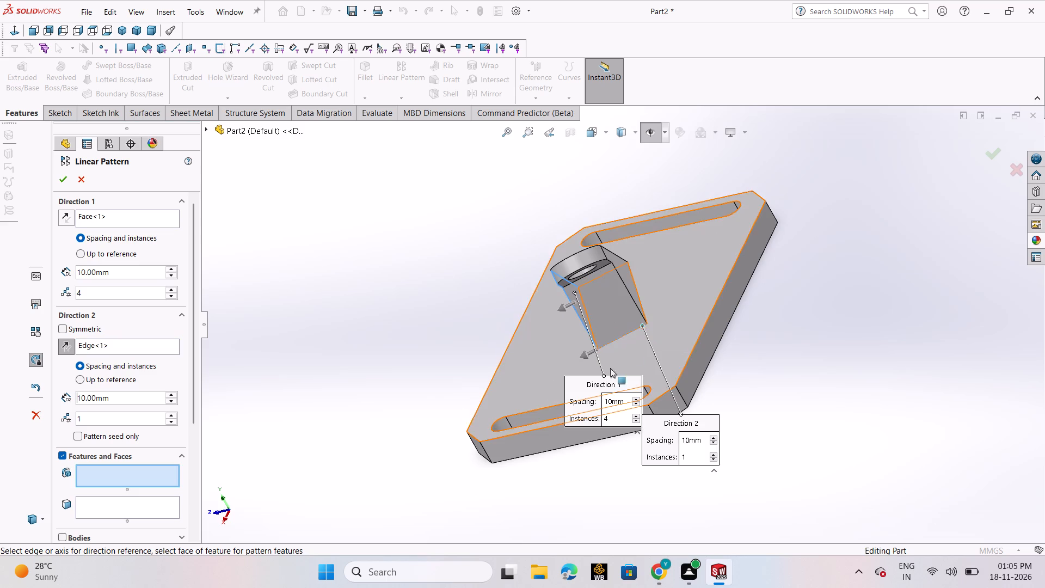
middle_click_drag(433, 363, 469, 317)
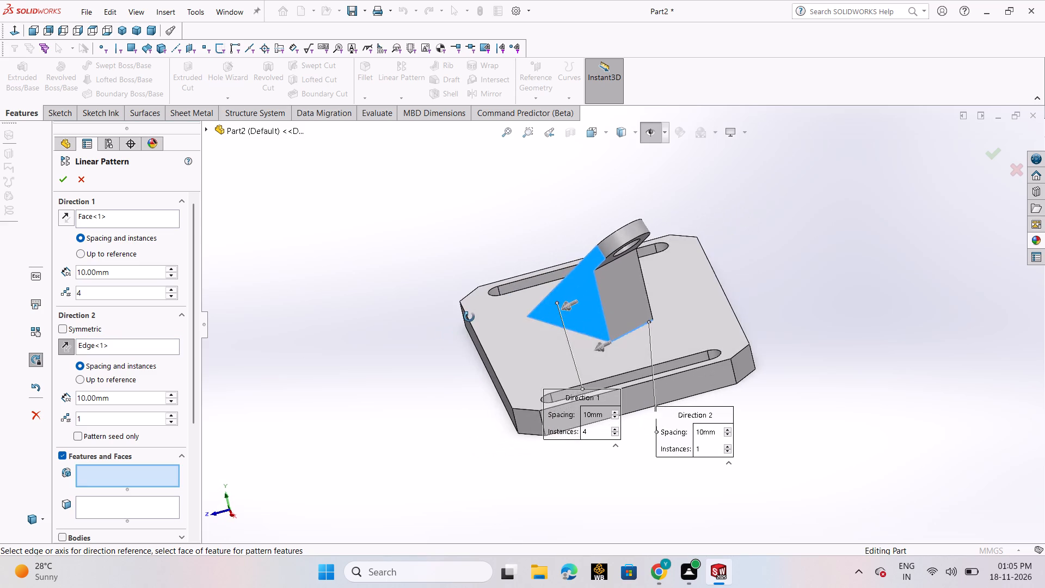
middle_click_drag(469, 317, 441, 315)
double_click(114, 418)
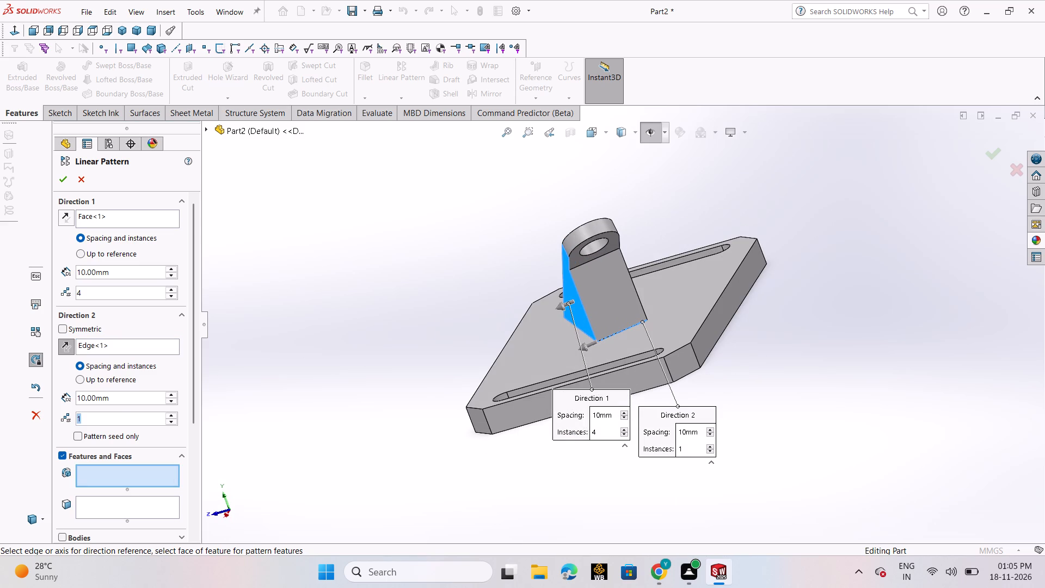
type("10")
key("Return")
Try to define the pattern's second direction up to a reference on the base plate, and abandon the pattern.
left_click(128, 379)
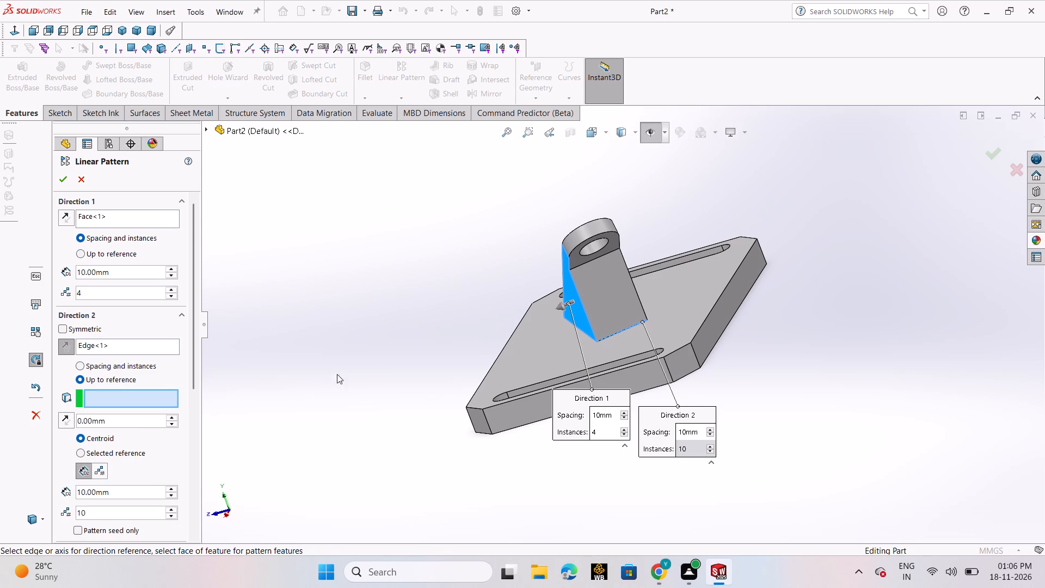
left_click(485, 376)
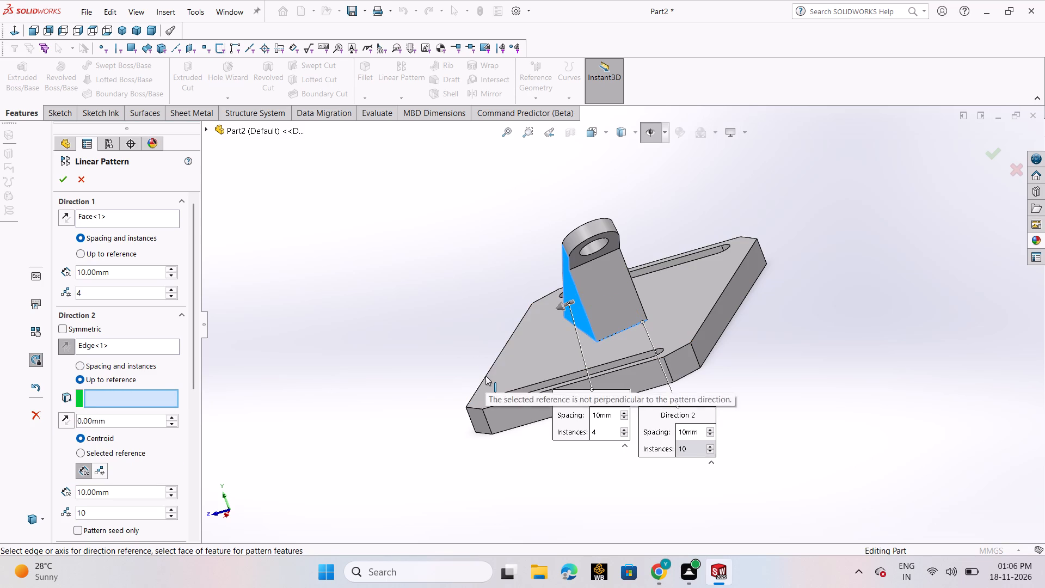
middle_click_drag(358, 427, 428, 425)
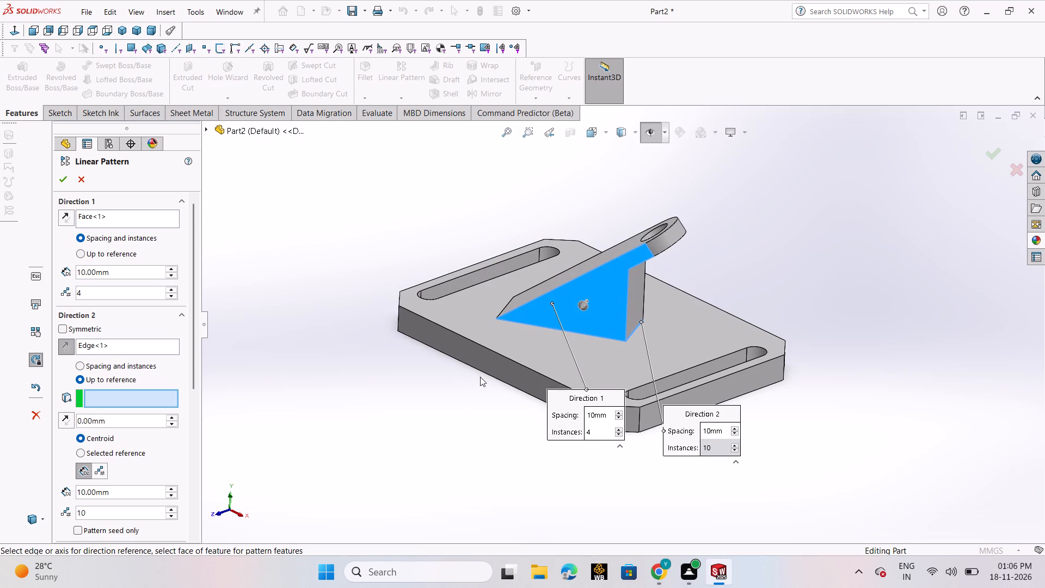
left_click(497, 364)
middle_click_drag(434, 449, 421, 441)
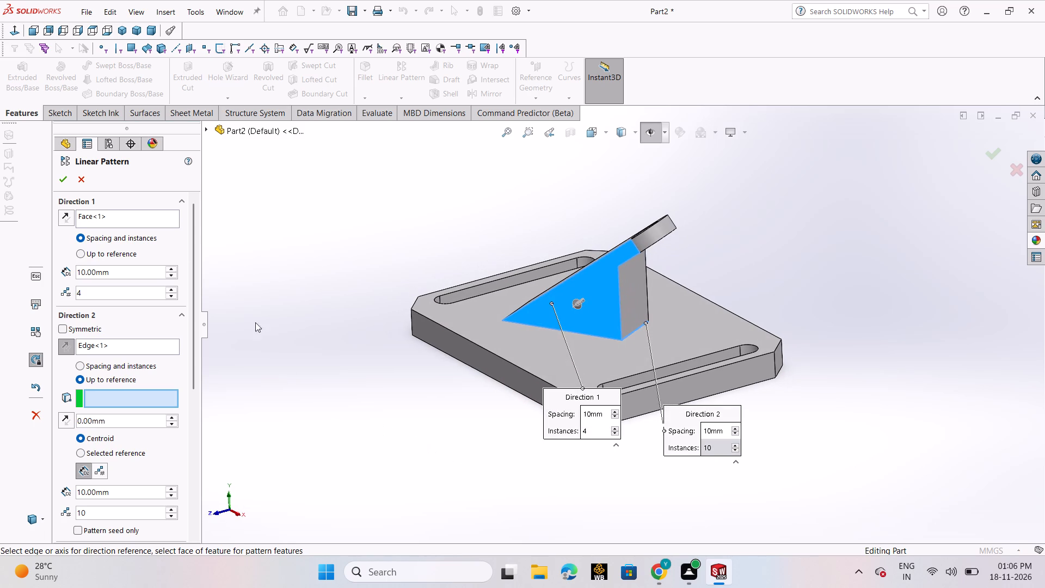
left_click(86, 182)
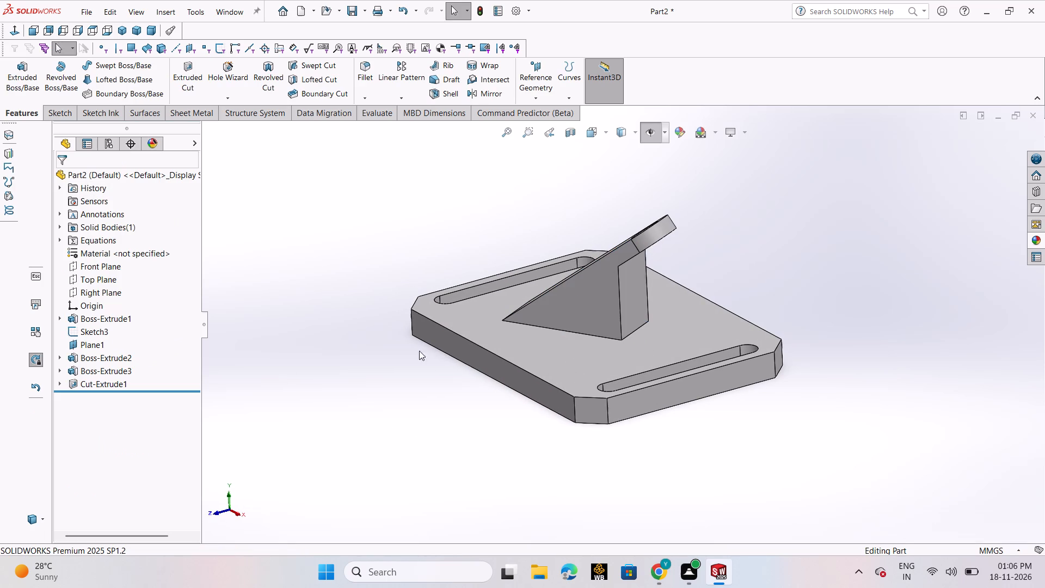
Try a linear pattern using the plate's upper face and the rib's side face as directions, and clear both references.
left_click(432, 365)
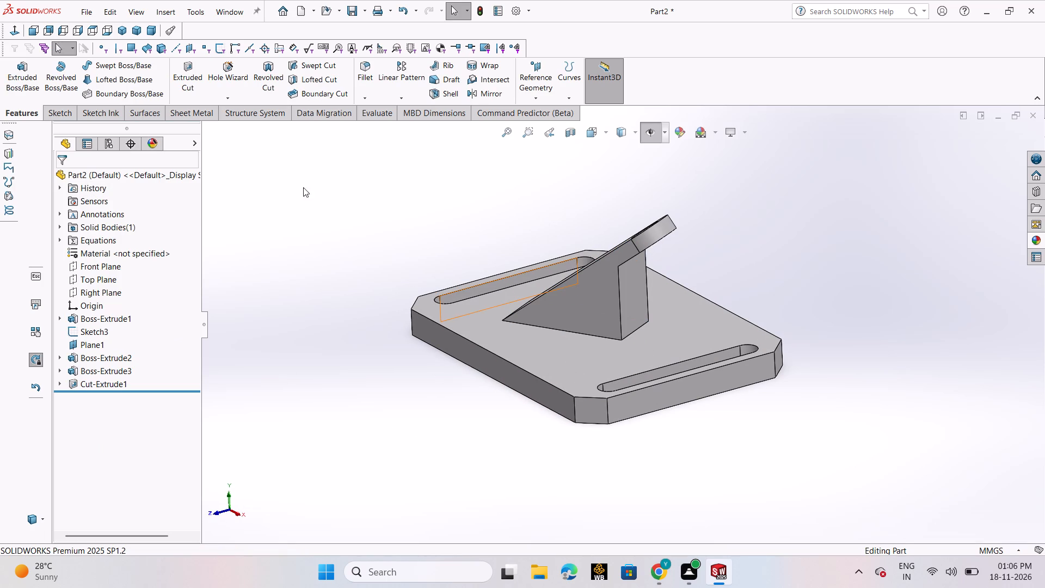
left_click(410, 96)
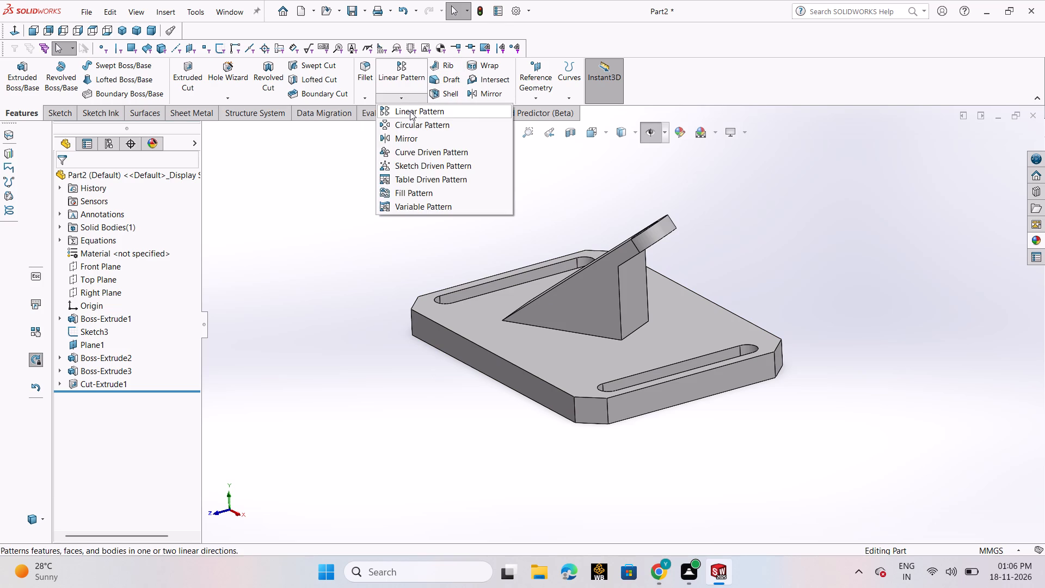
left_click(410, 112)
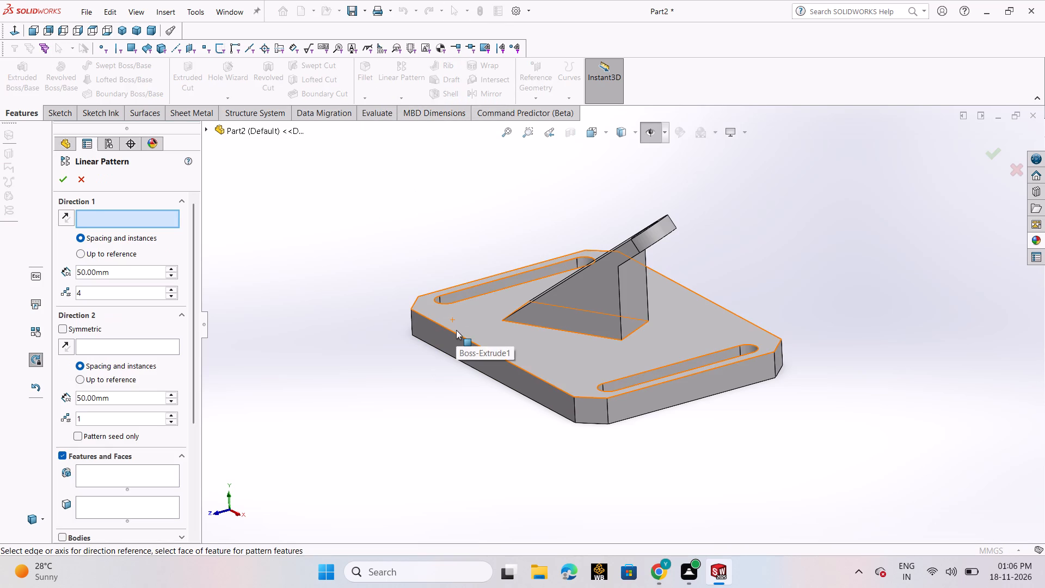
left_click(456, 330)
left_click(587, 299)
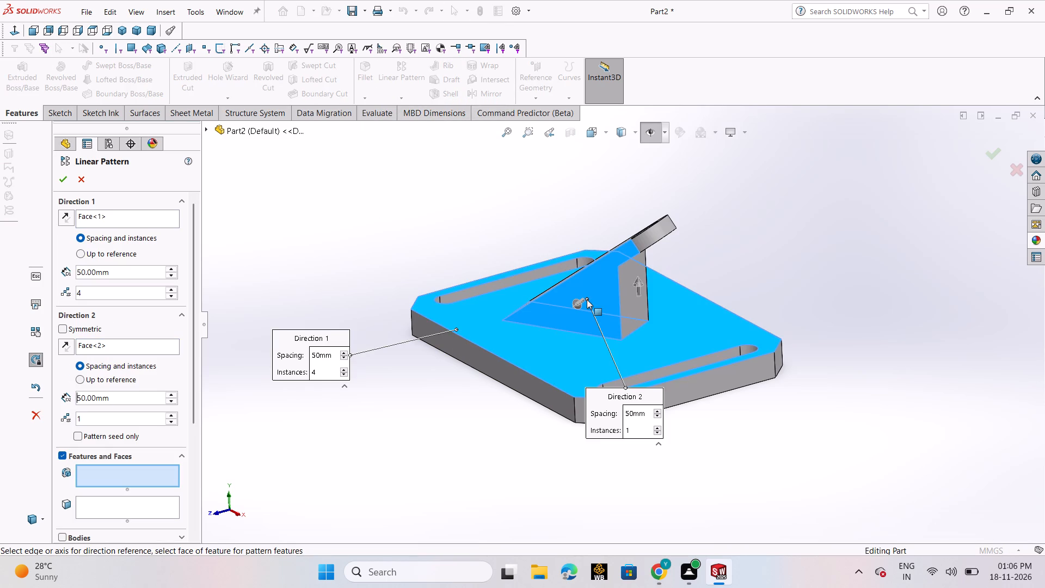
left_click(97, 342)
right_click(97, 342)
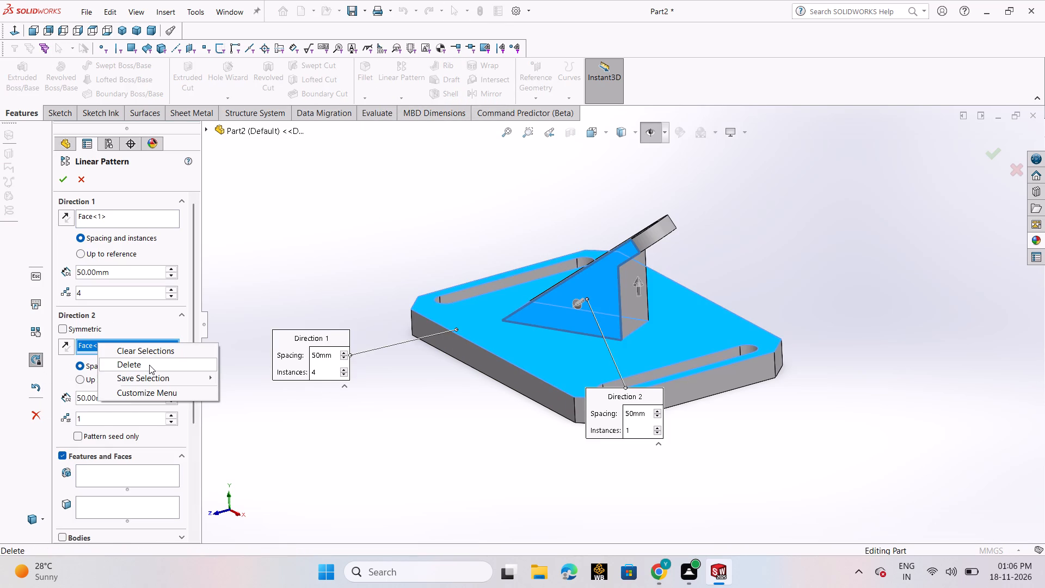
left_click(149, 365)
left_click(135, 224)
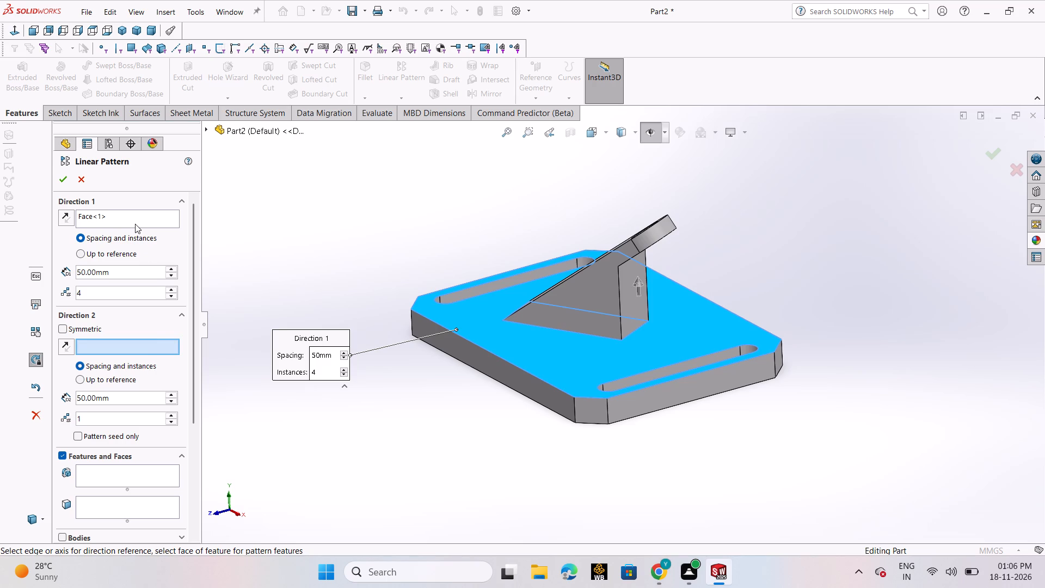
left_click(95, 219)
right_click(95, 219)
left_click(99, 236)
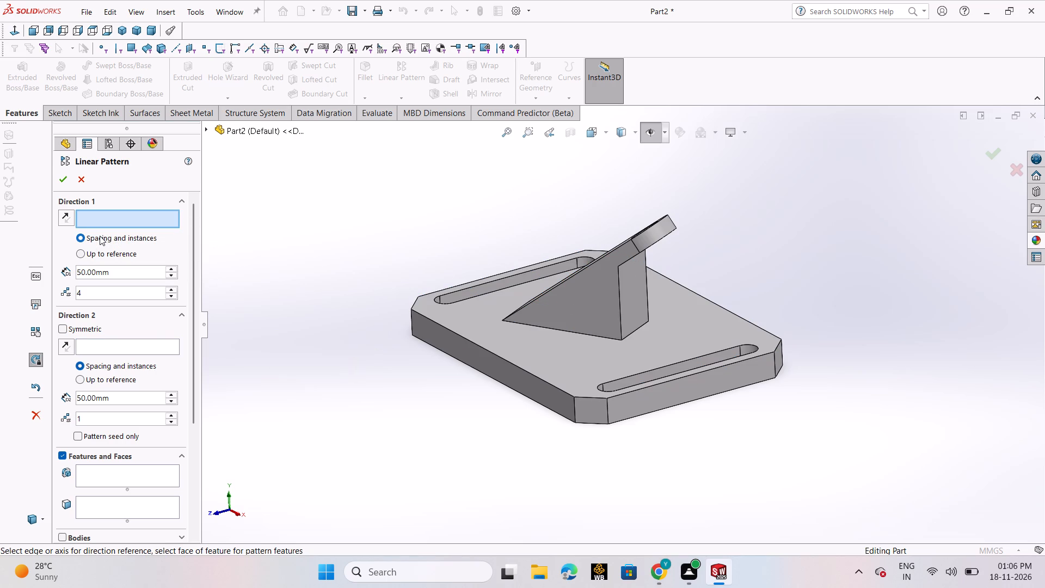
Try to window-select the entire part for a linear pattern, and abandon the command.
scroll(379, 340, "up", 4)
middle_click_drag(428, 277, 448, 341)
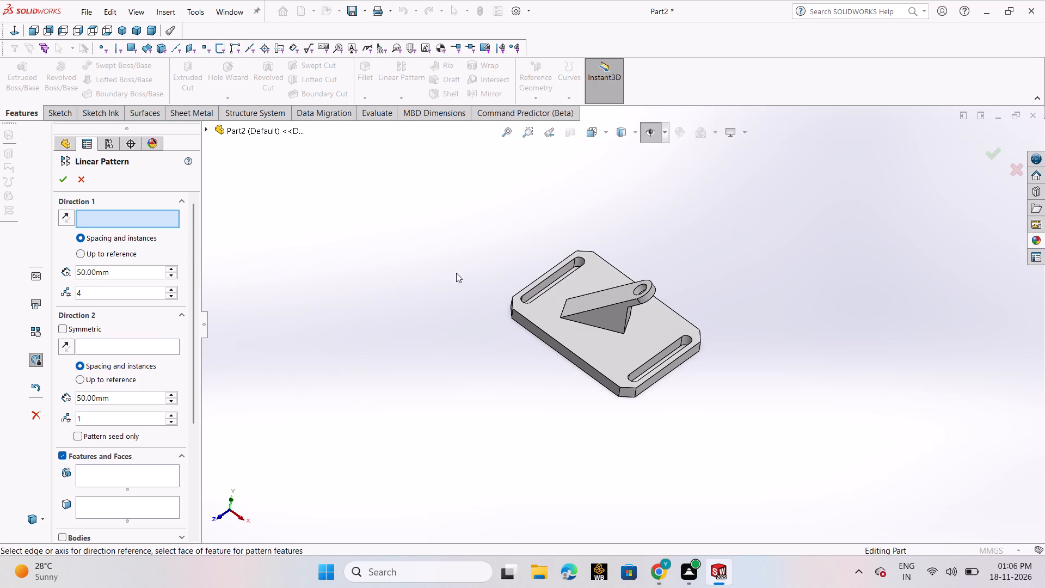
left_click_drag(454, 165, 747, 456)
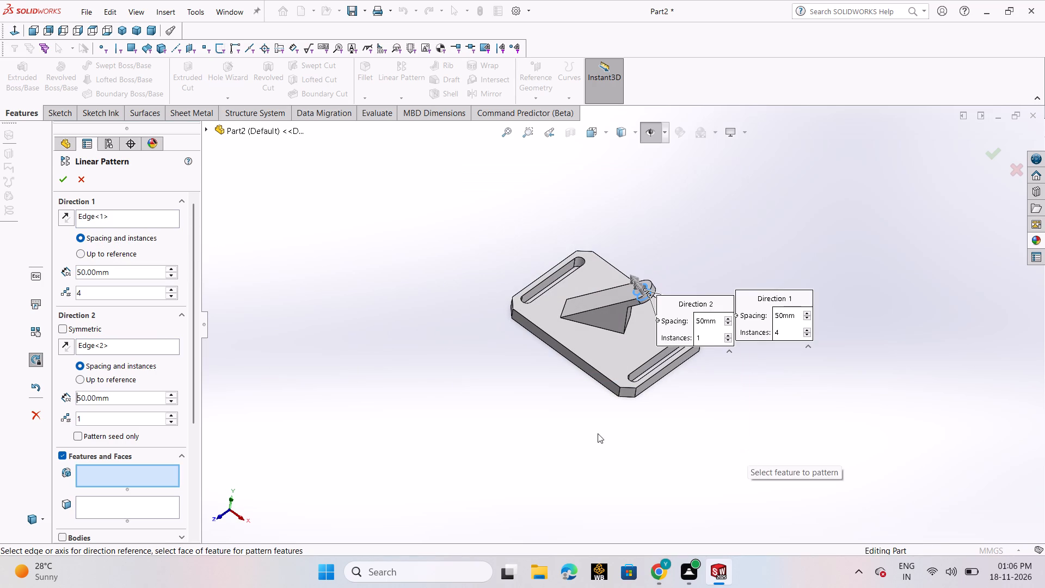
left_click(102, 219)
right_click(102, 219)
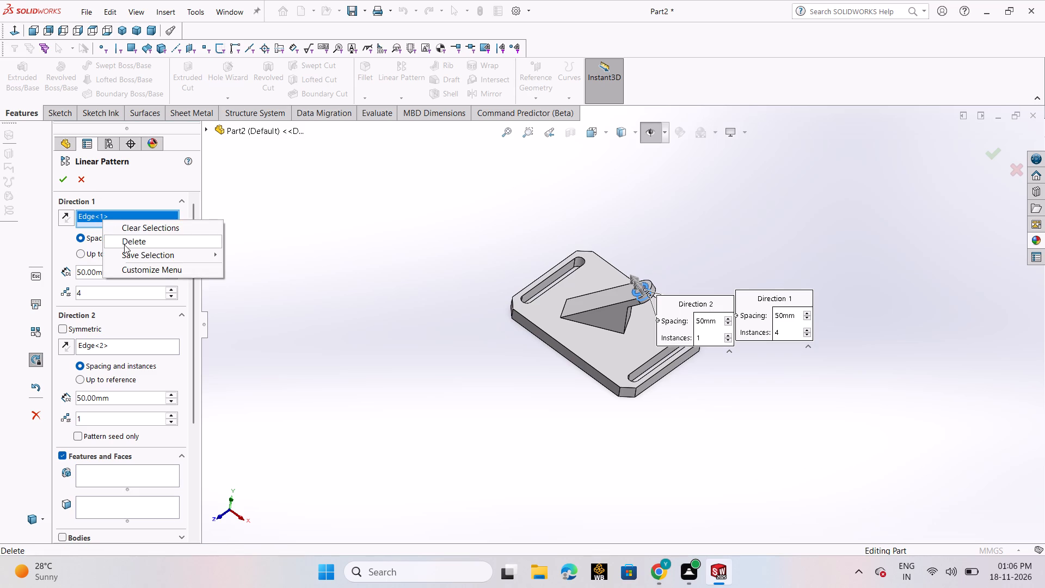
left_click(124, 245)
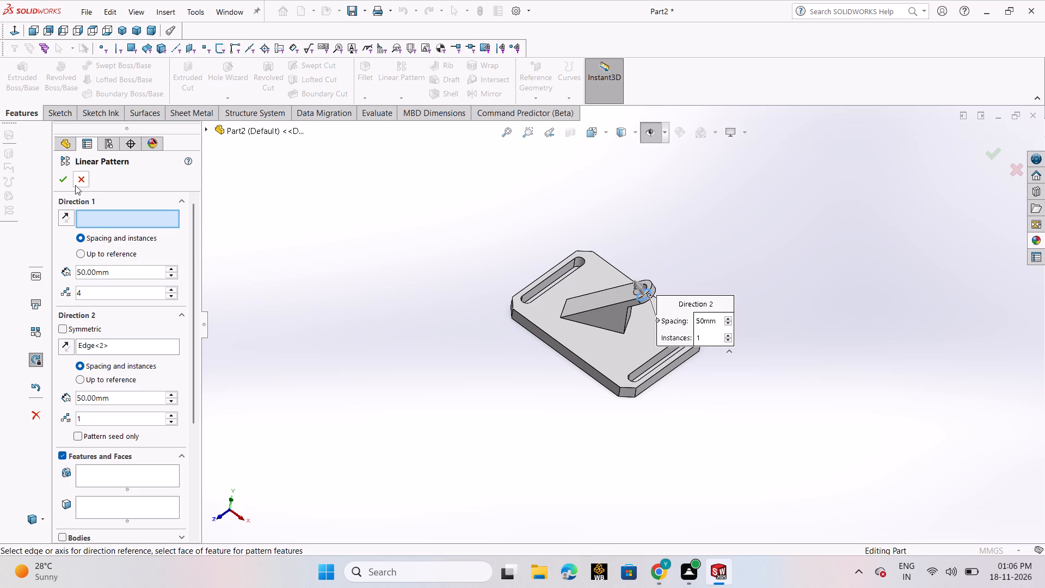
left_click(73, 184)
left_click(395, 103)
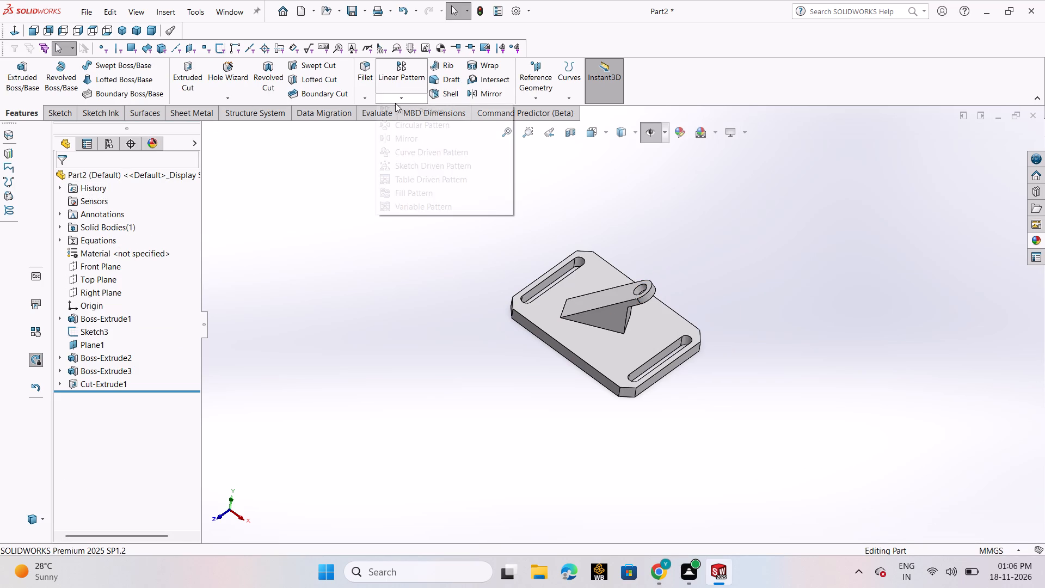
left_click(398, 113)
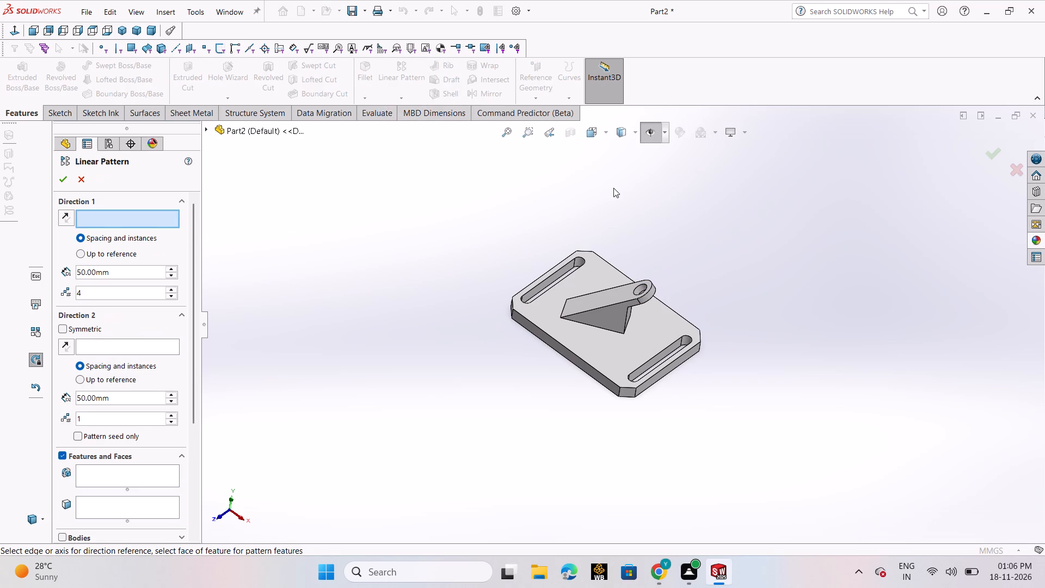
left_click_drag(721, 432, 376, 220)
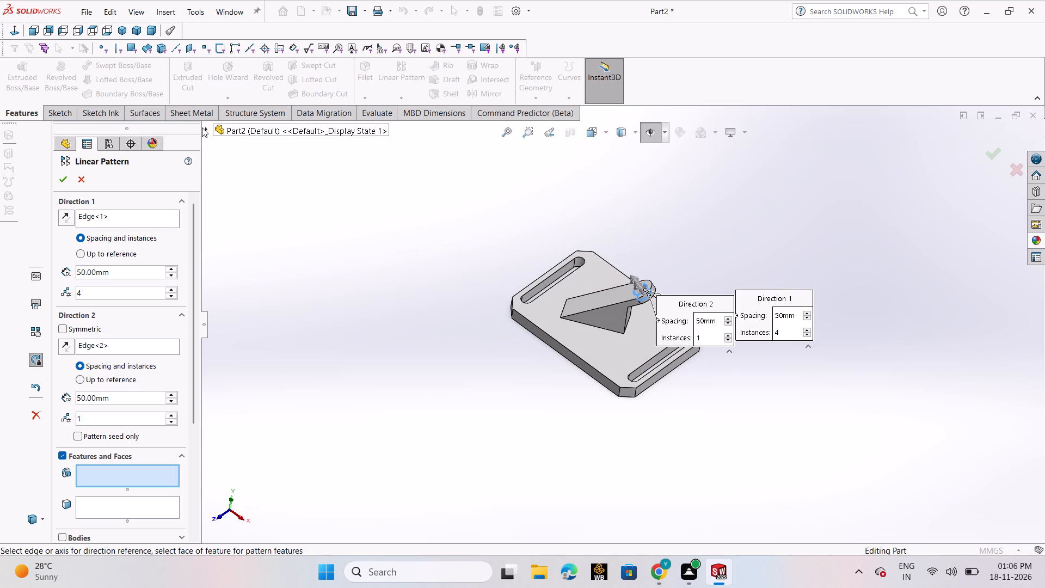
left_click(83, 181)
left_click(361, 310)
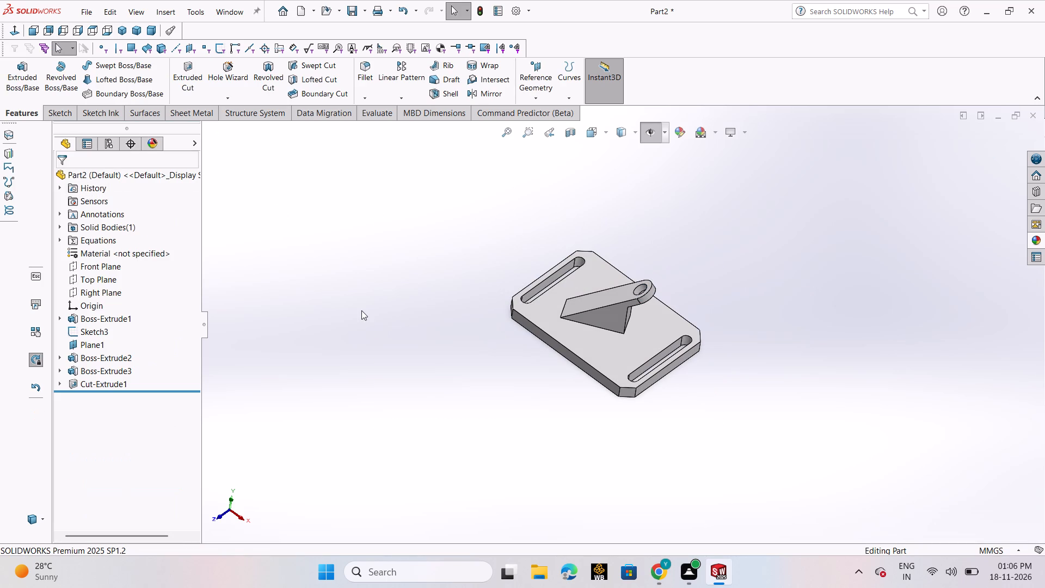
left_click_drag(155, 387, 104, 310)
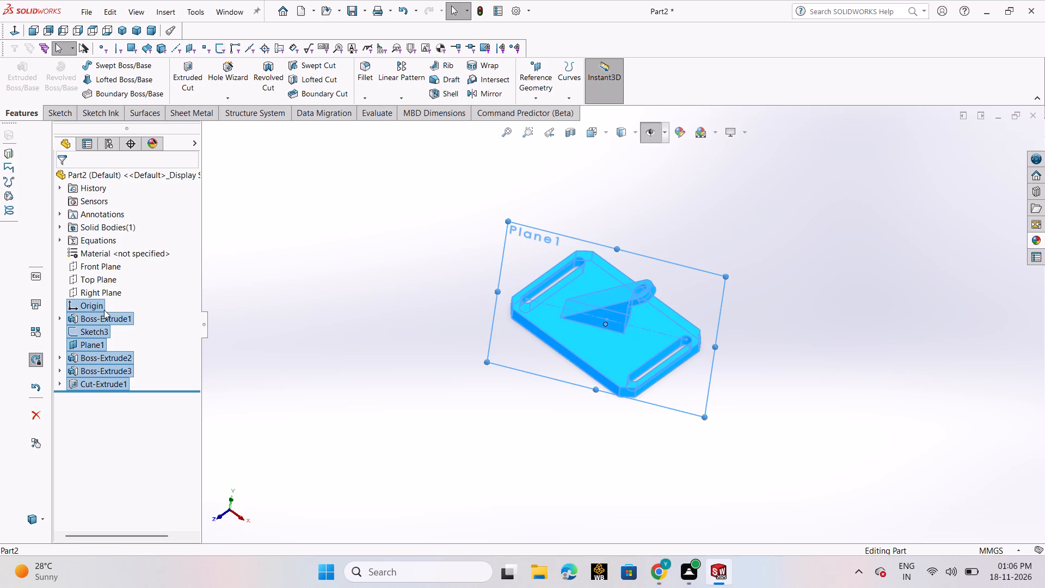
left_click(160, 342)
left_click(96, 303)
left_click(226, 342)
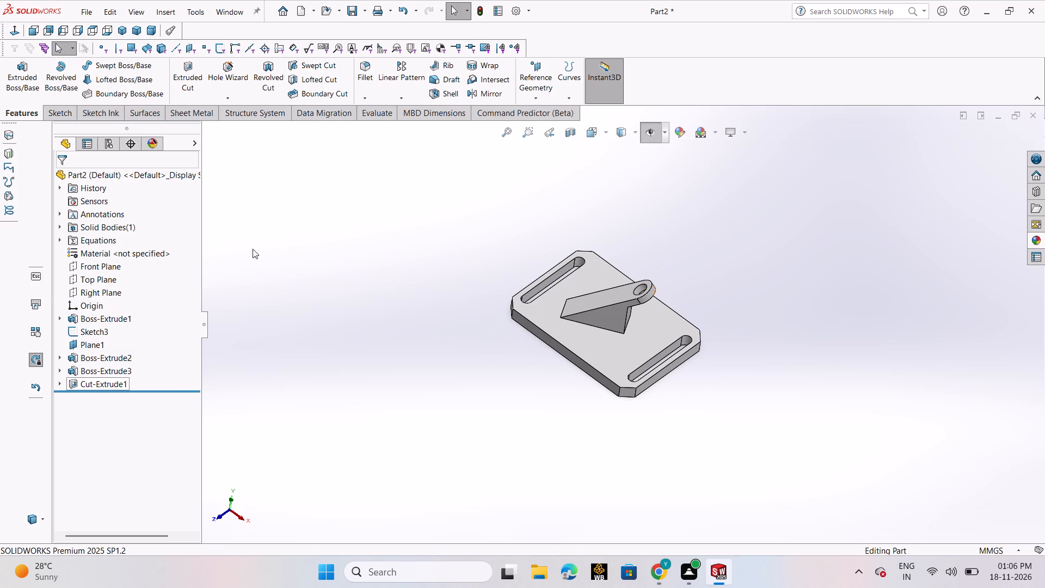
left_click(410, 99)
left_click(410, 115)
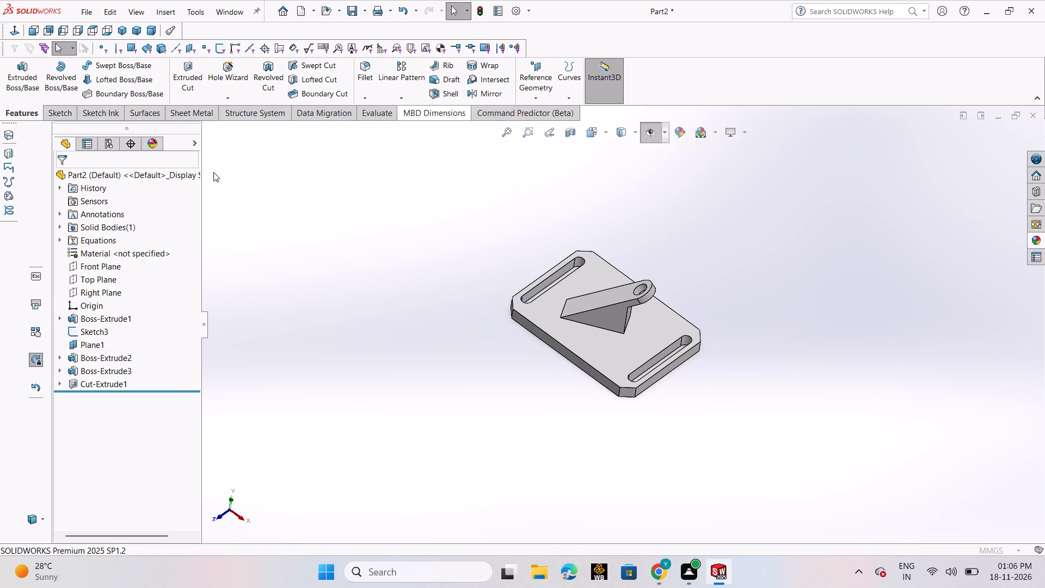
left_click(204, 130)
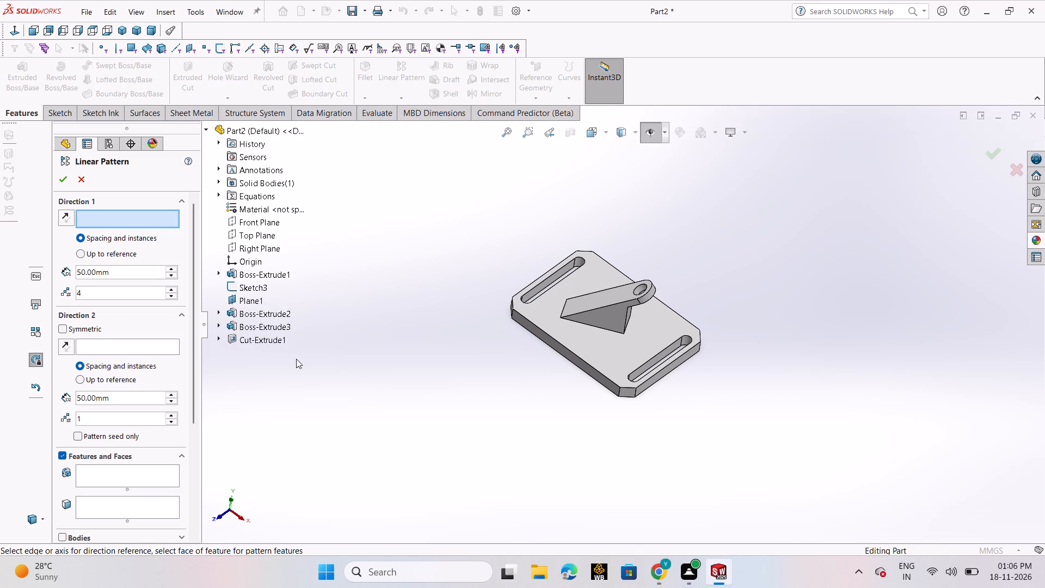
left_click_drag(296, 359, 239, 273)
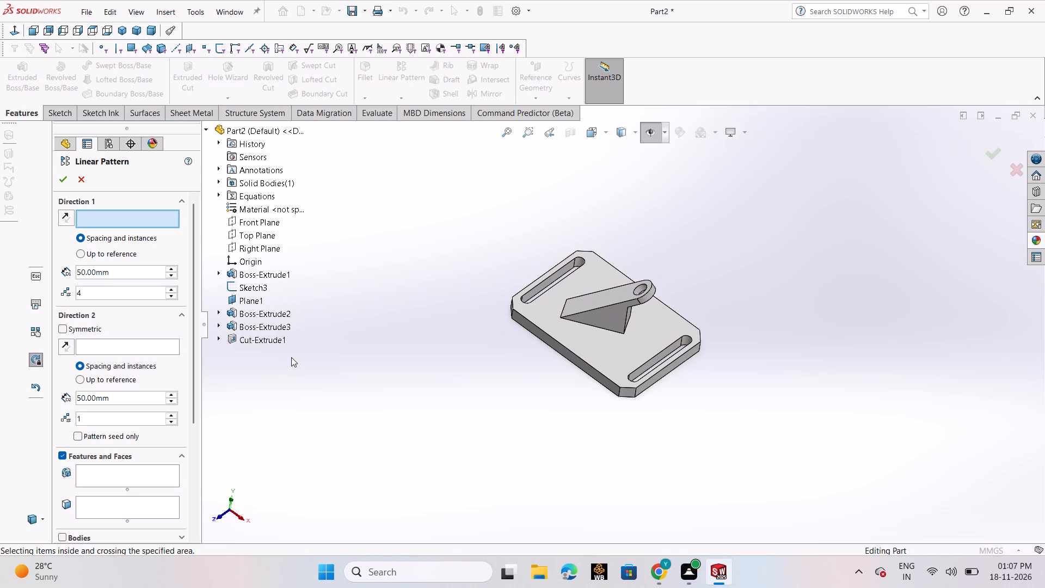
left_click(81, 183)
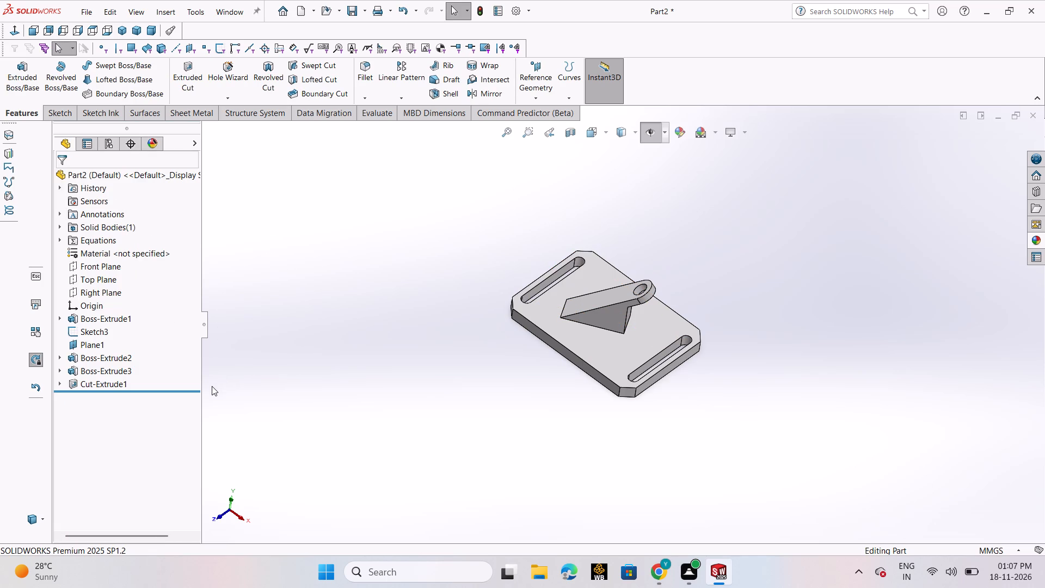
Select every feature from Boss-Extrude1 through Cut-Extrude1 and paste the appearance onto them.
left_click_drag(159, 385, 125, 371)
left_click_drag(125, 371, 100, 316)
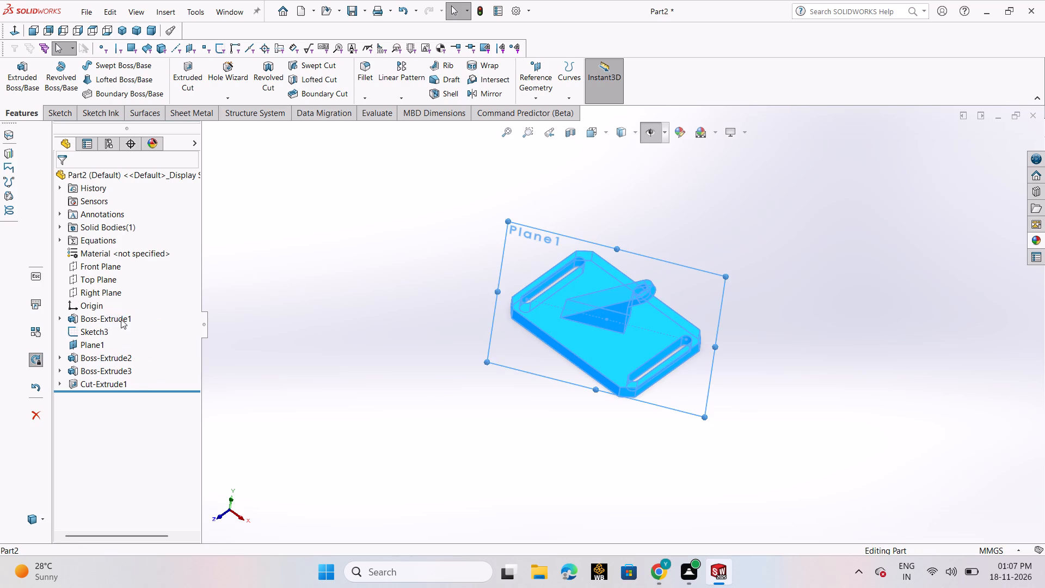
right_click(136, 329)
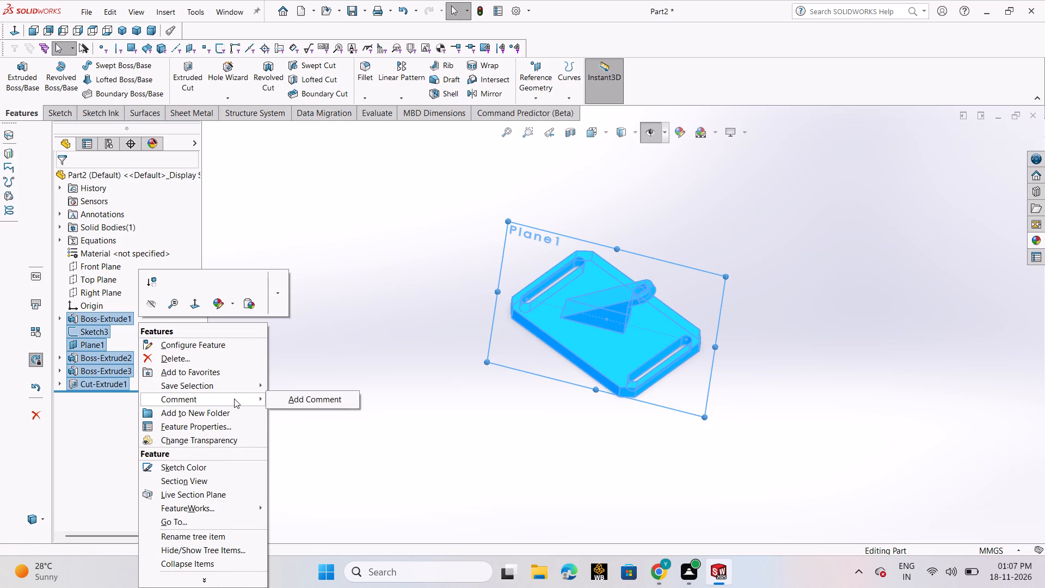
left_click(280, 292)
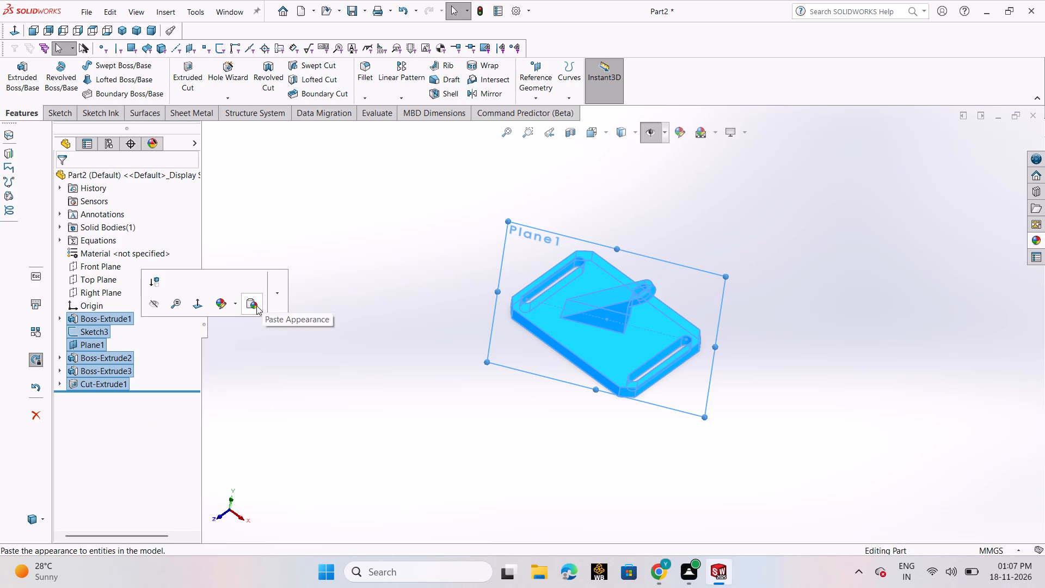
left_click(256, 305)
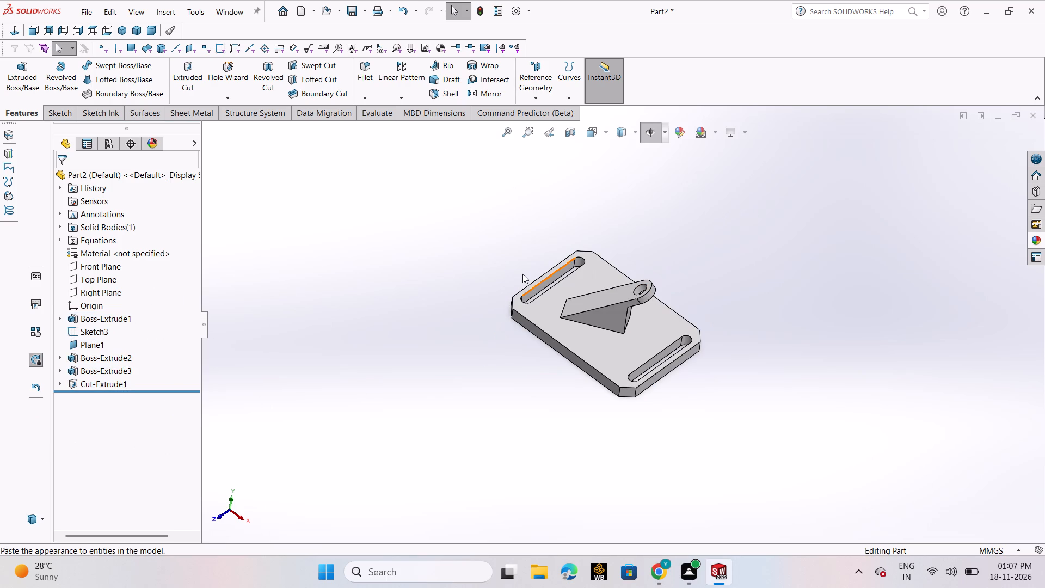
Save the part as a SOLIDWORKS Part file named 5.3 in the inetenship folder.
left_click(79, 11)
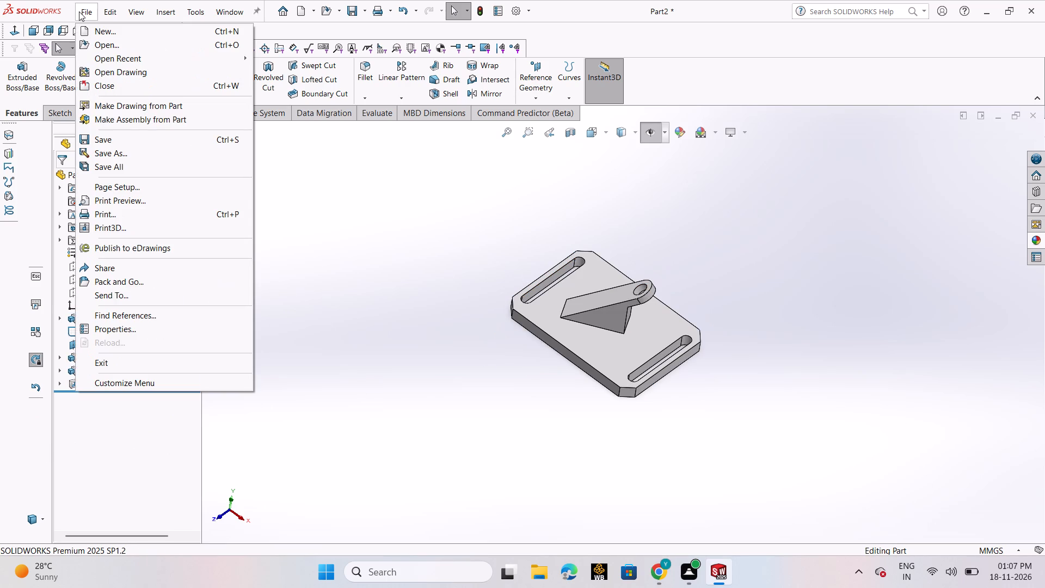
left_click(116, 150)
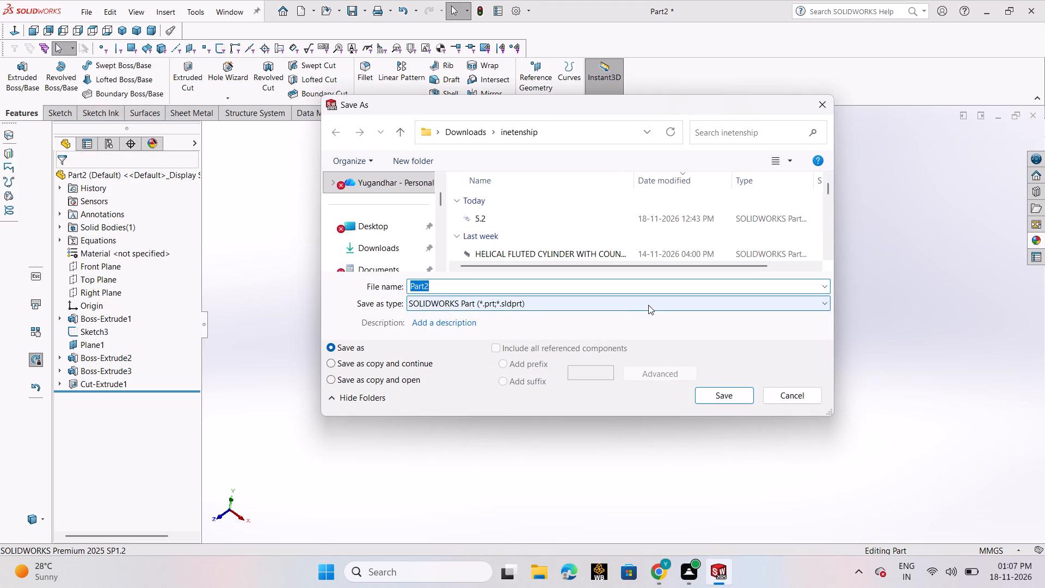
left_click(556, 288)
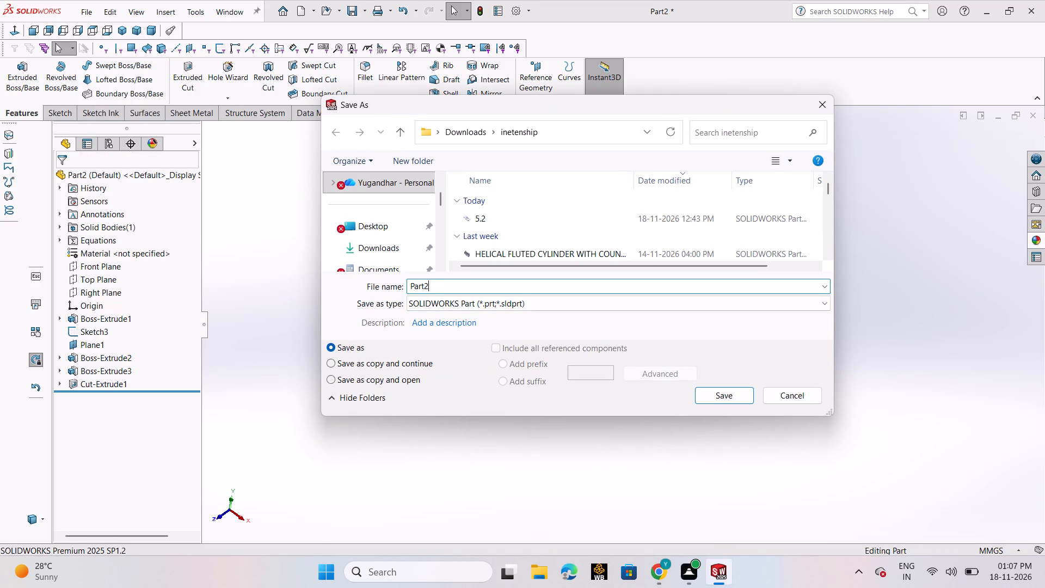
key("BackSpace")
key("BackSpace")
key("BackSpace")
key("BackSpace")
key("BackSpace")
key("BackSpace")
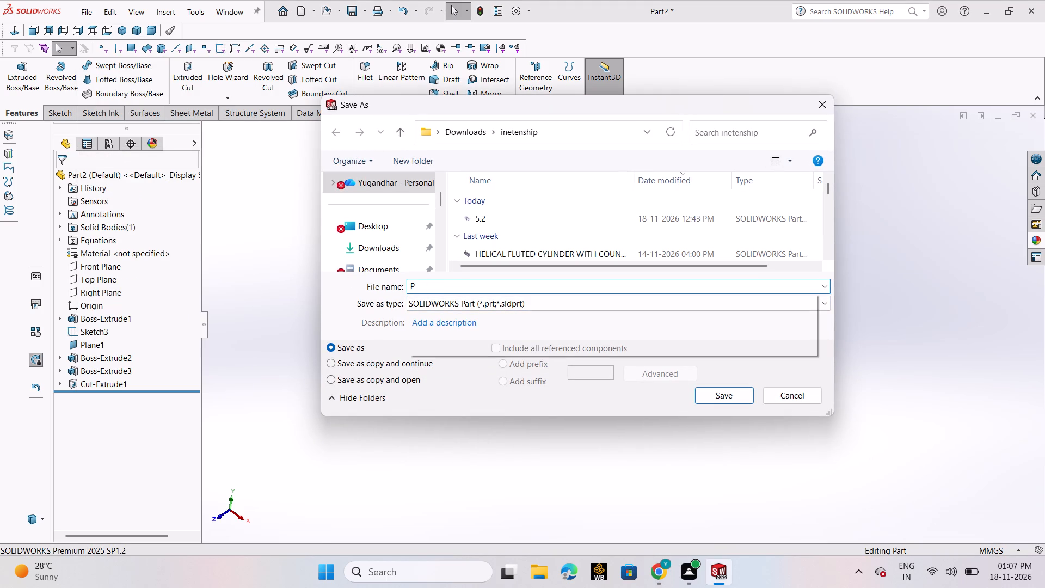
type("5.3")
key("Return")
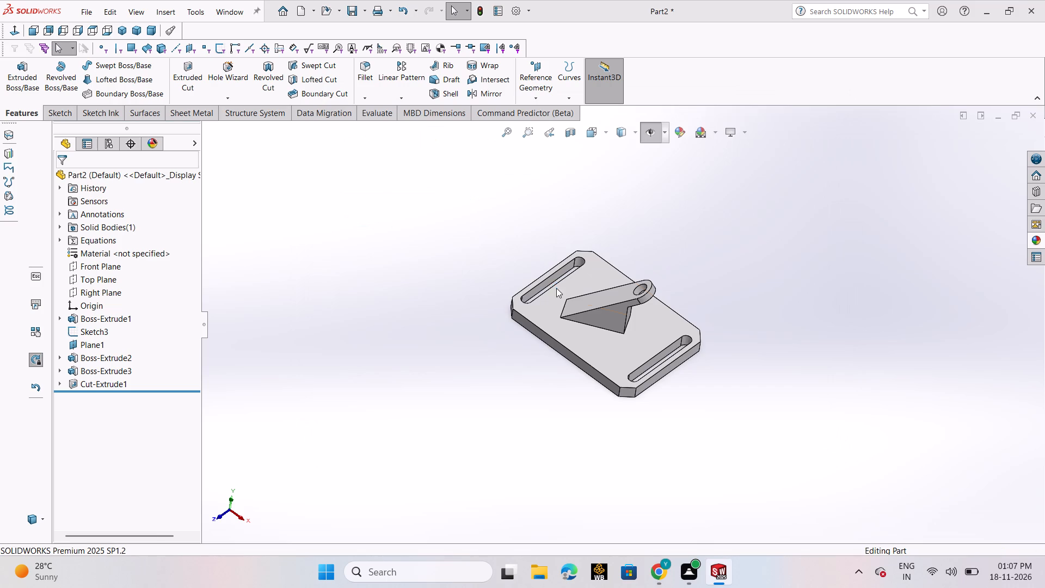
Save a PDF copy of the part as 5.3 in the inetenship folder, without replacing the existing 5.pdf.
left_click(88, 11)
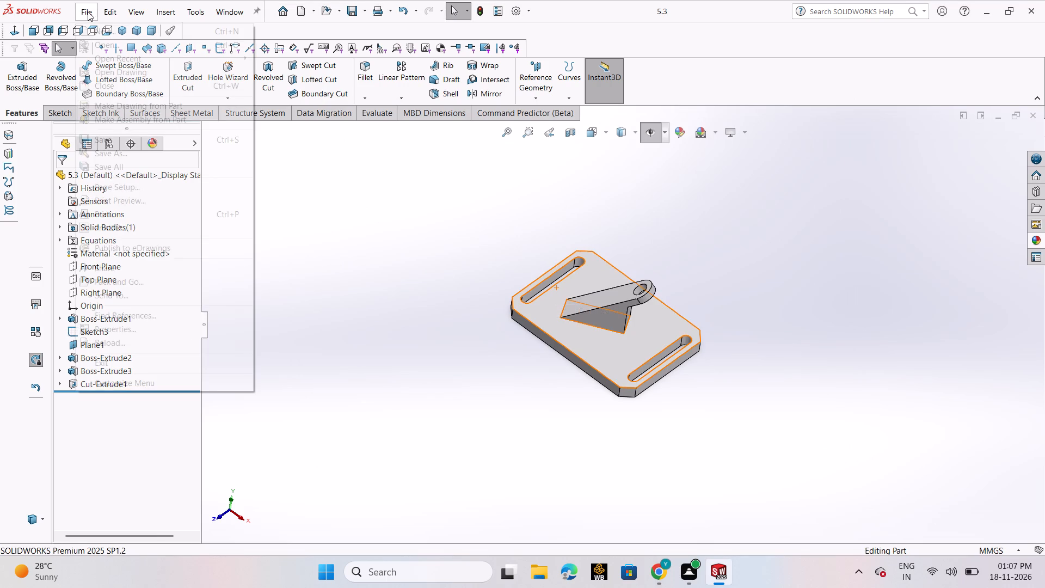
left_click(127, 152)
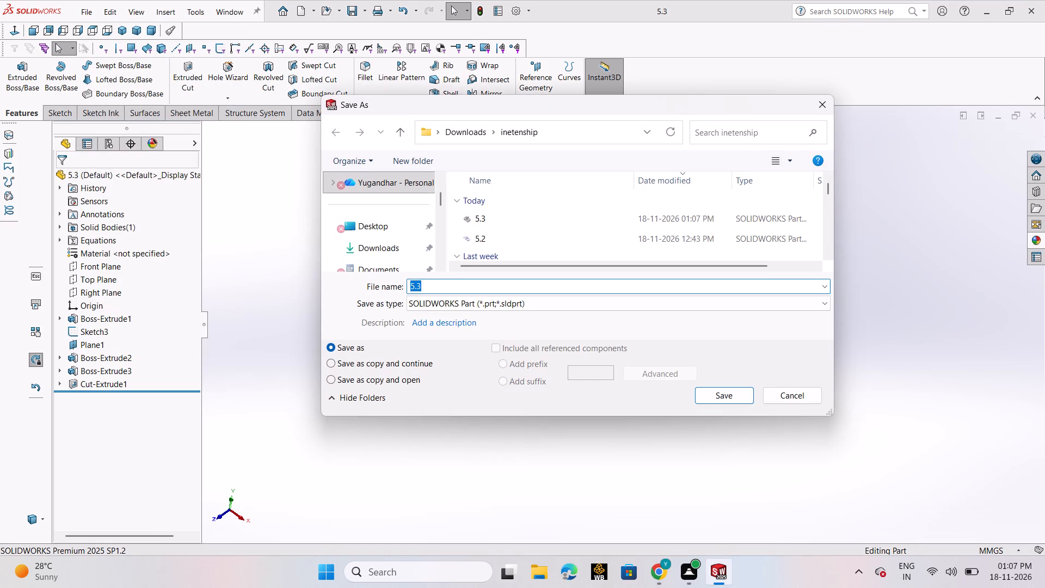
left_click(707, 309)
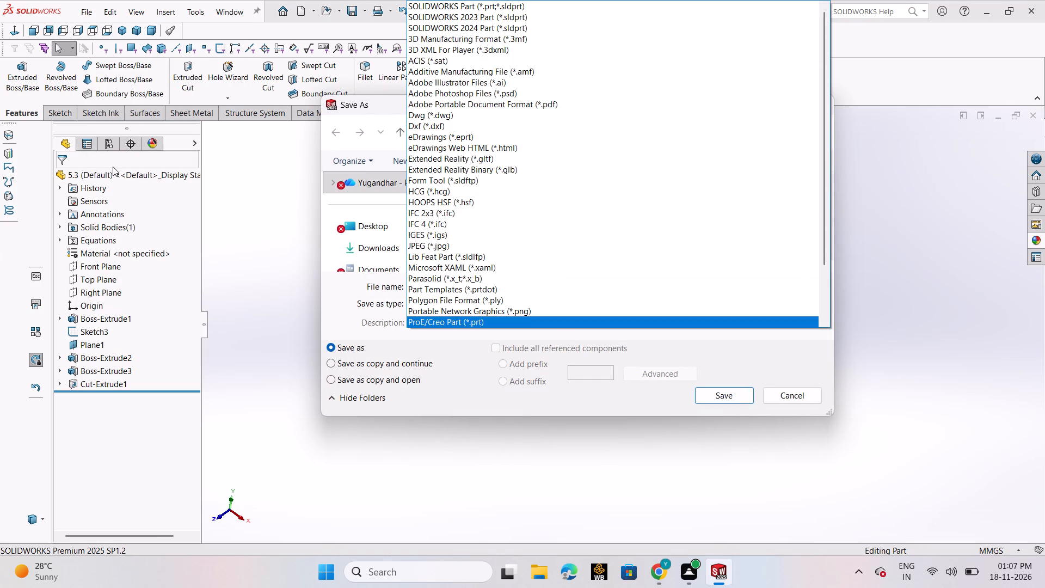
left_click(435, 102)
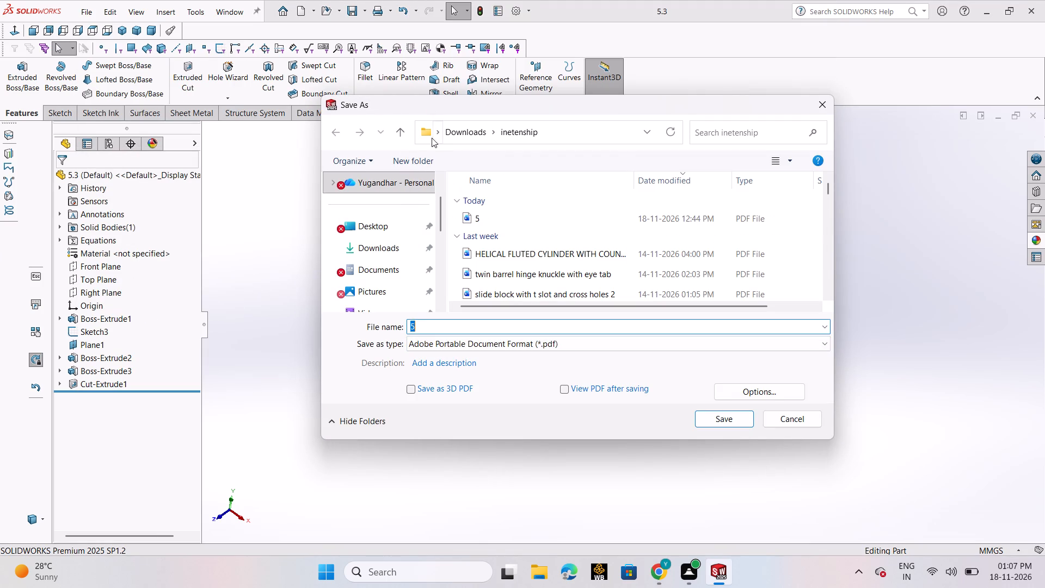
left_click(725, 418)
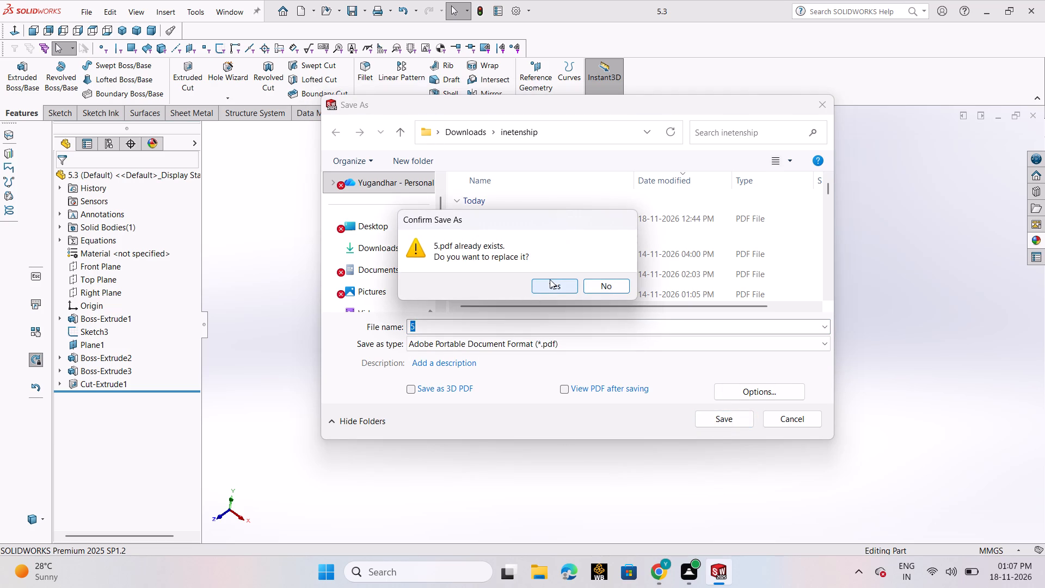
left_click(593, 289)
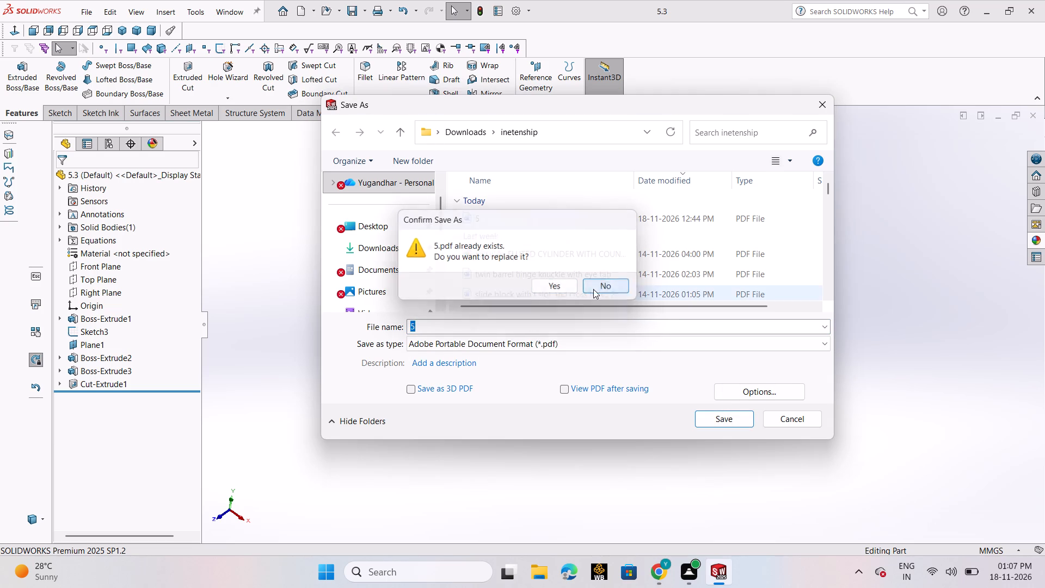
left_click(537, 324)
left_click(519, 327)
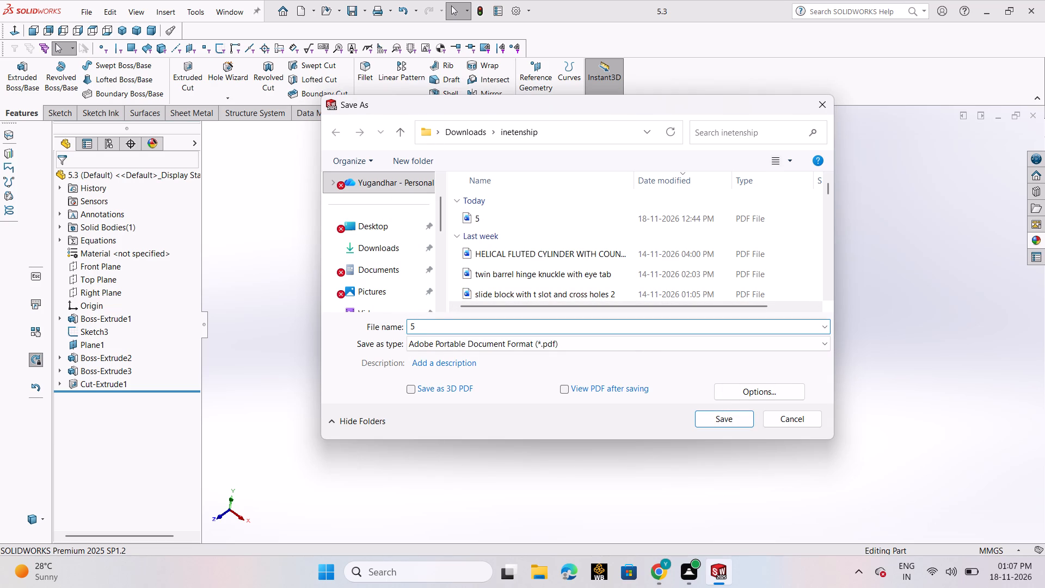
left_click(513, 327)
left_click(501, 326)
type(".3")
key("Return")
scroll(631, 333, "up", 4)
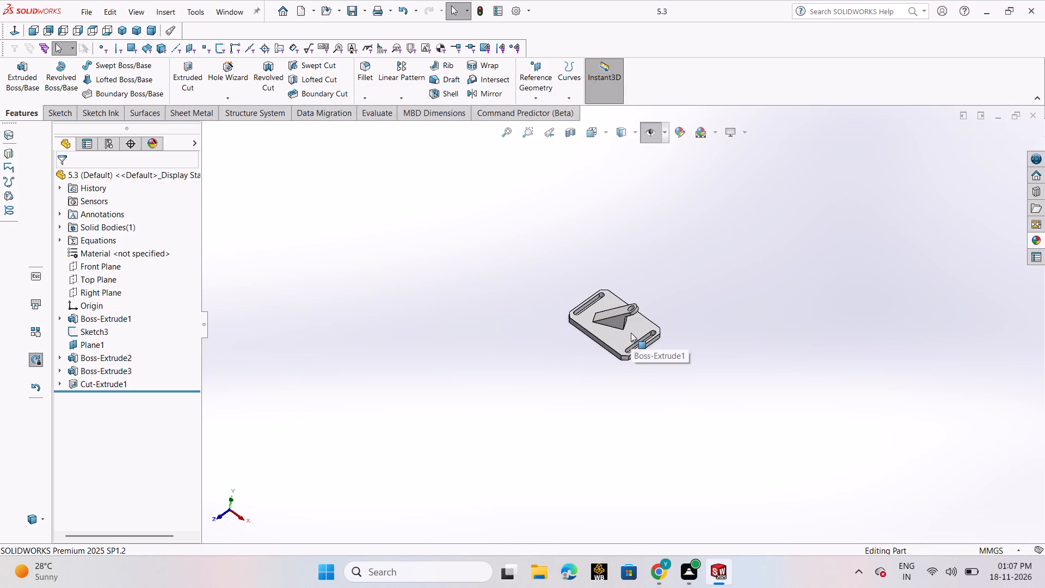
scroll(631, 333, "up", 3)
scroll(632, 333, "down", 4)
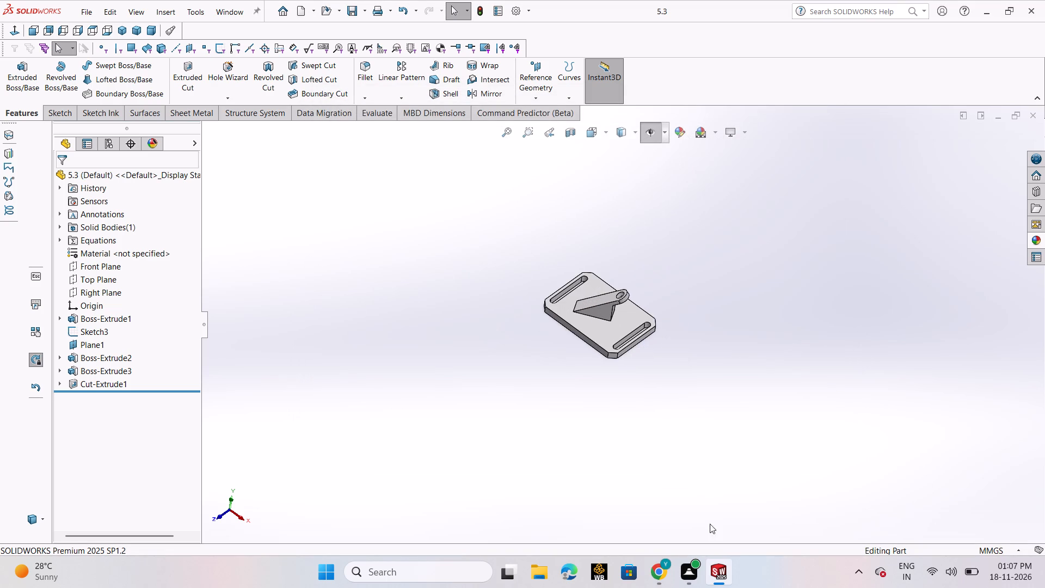